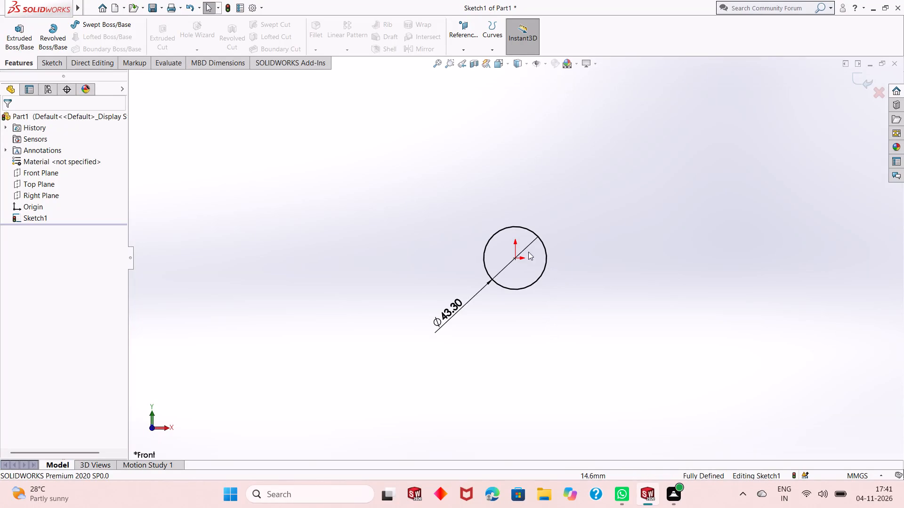
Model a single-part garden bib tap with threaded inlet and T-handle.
Set the diameter of the sketched circle centred on the origin to 40 mm.
{"action": "scroll", "coordinate": [525, 255], "scroll_direction": "down", "scroll_amount": 3}
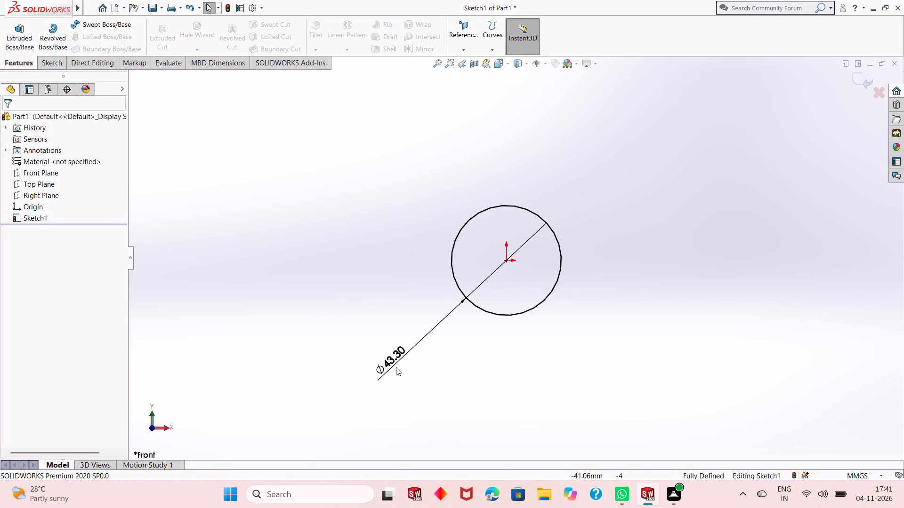
{"action": "double_click", "coordinate": [390, 367]}
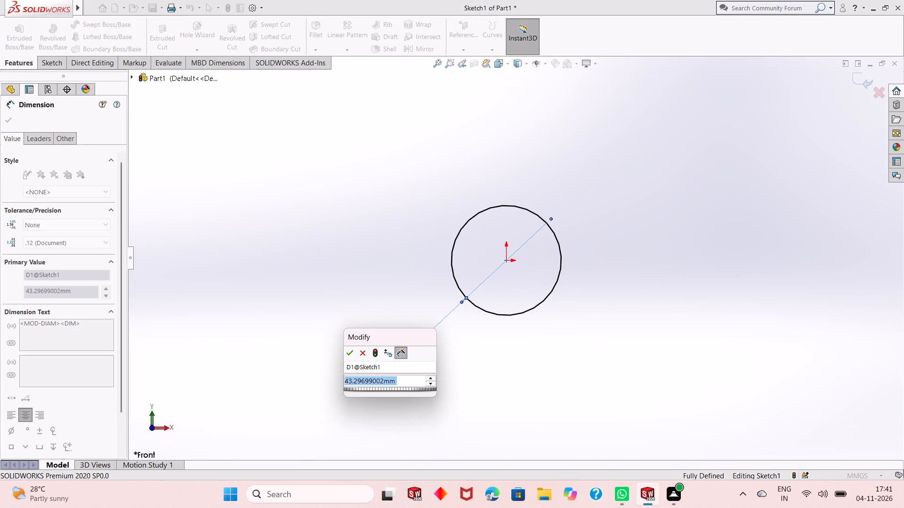
{"action": "type", "text": "40"}
{"action": "key", "text": "Return"}
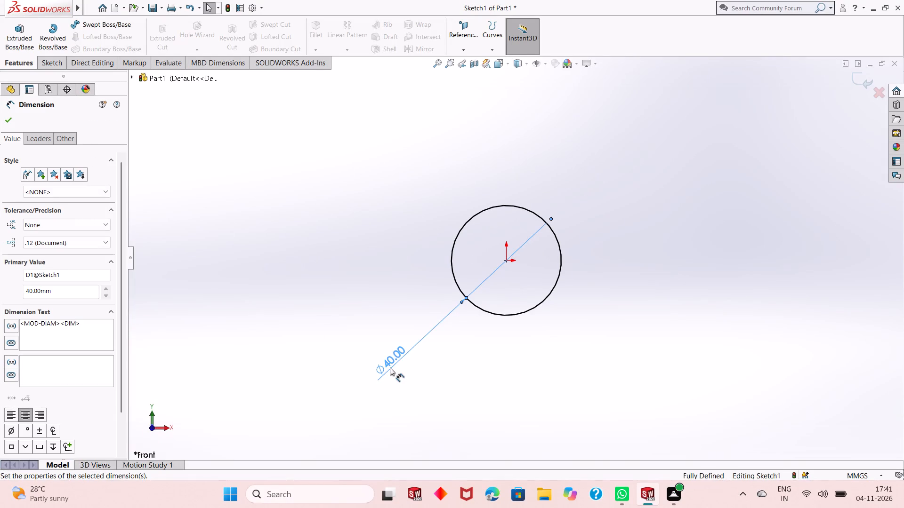
{"action": "right_click", "coordinate": [573, 143]}
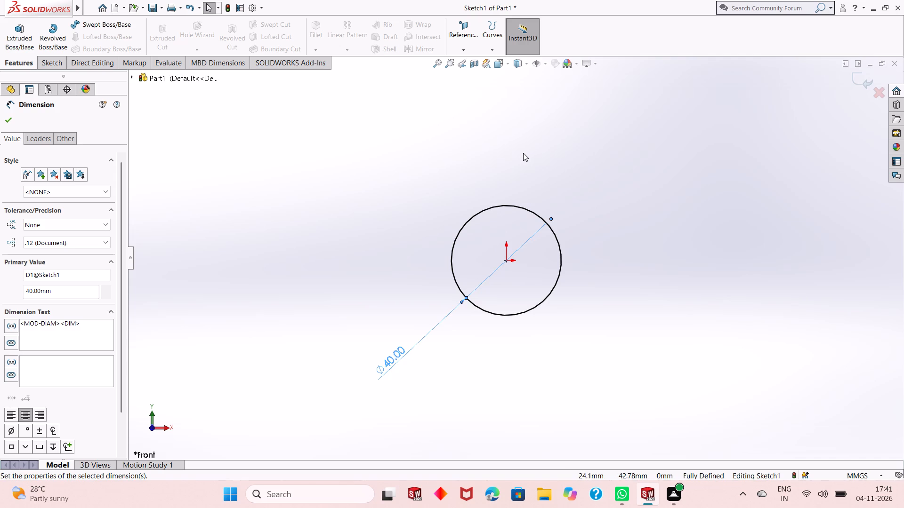
{"action": "key", "text": "Escape"}
{"action": "left_click", "coordinate": [6, 118]}
Set up a blind boss extrusion of the circle from the sketch plane with a depth of 130 mm.
{"action": "left_click", "coordinate": [26, 33]}
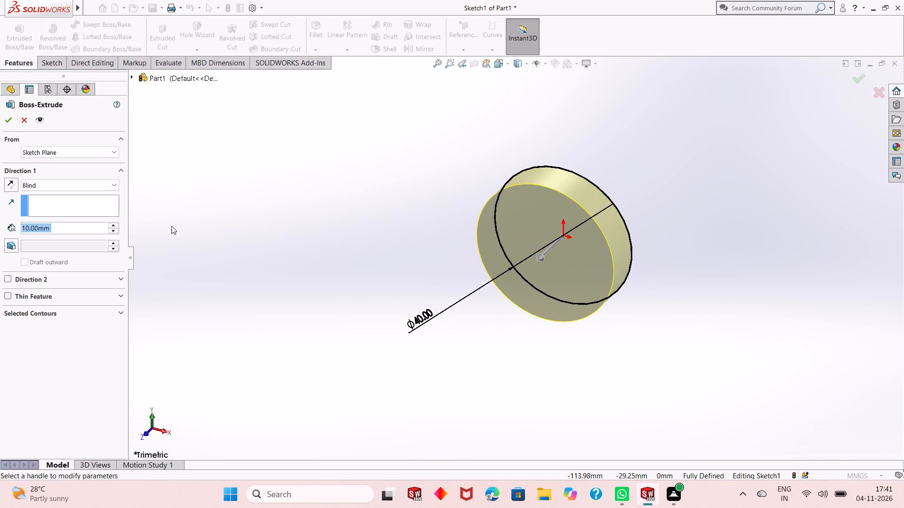
{"action": "middle_click_drag", "start_coordinate": [420, 246], "coordinate": [603, 191]}
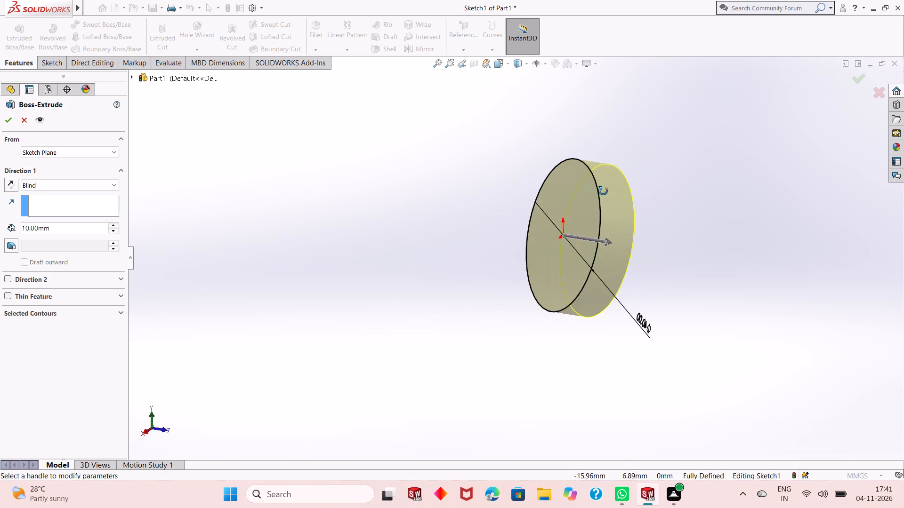
{"action": "middle_click_drag", "start_coordinate": [603, 191], "coordinate": [545, 227]}
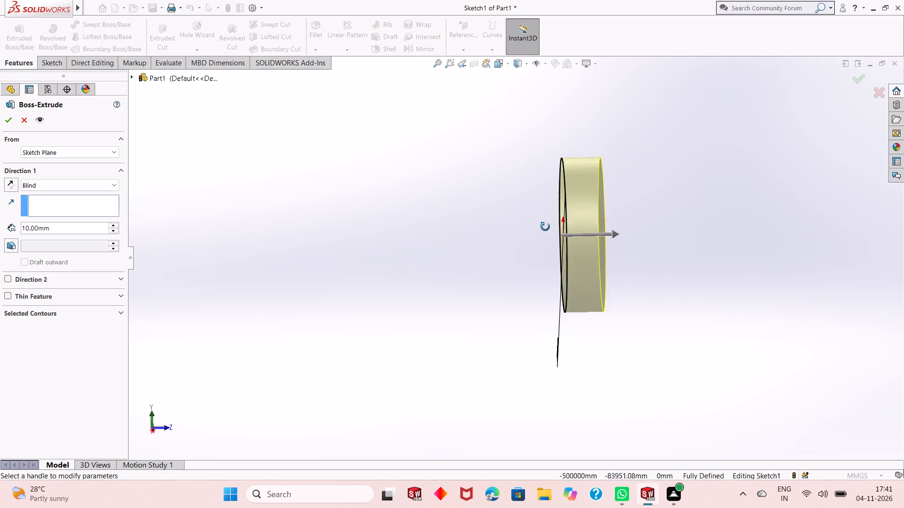
{"action": "middle_click_drag", "start_coordinate": [545, 227], "coordinate": [538, 230]}
{"action": "scroll", "coordinate": [545, 228], "scroll_direction": "down", "scroll_amount": 1}
{"action": "scroll", "coordinate": [534, 233], "scroll_direction": "up", "scroll_amount": 2}
{"action": "scroll", "coordinate": [667, 186], "scroll_direction": "down", "scroll_amount": 3}
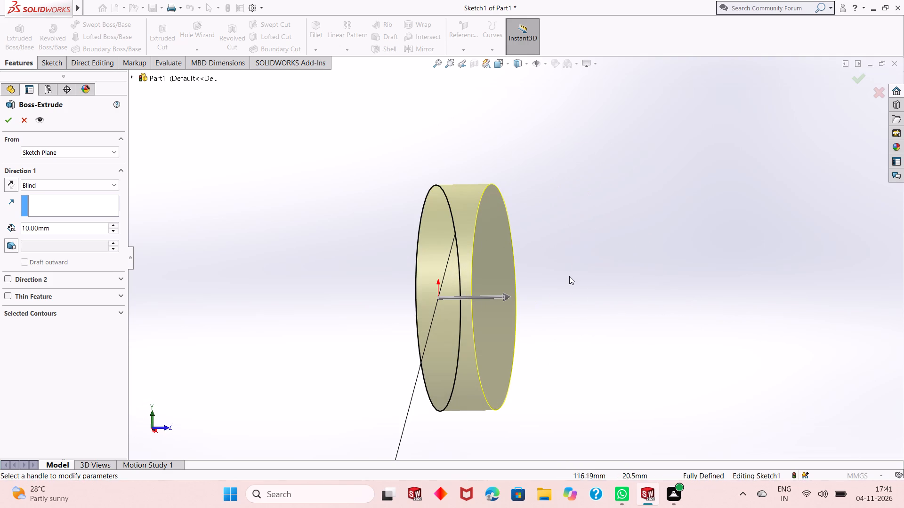
{"action": "scroll", "coordinate": [386, 319], "scroll_direction": "up", "scroll_amount": 2}
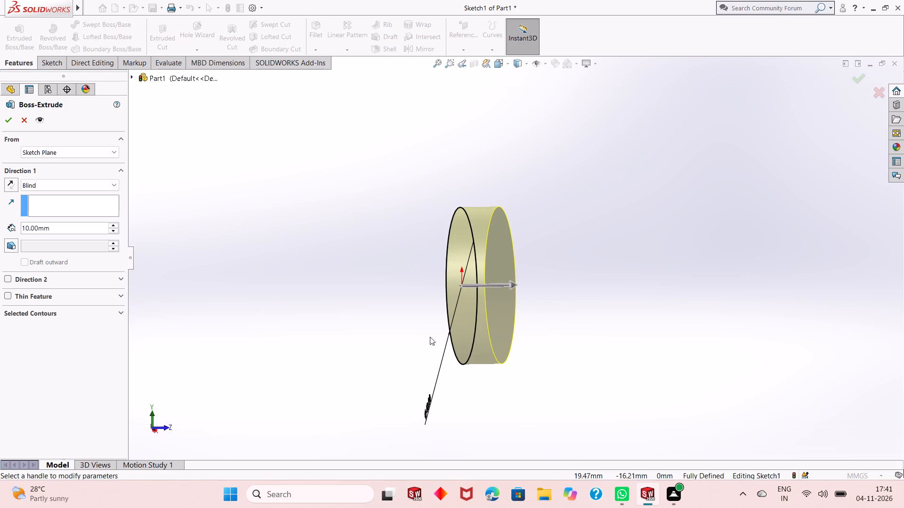
{"action": "scroll", "coordinate": [409, 323], "scroll_direction": "down", "scroll_amount": 2}
{"action": "middle_click_drag", "start_coordinate": [595, 303], "coordinate": [595, 304]}
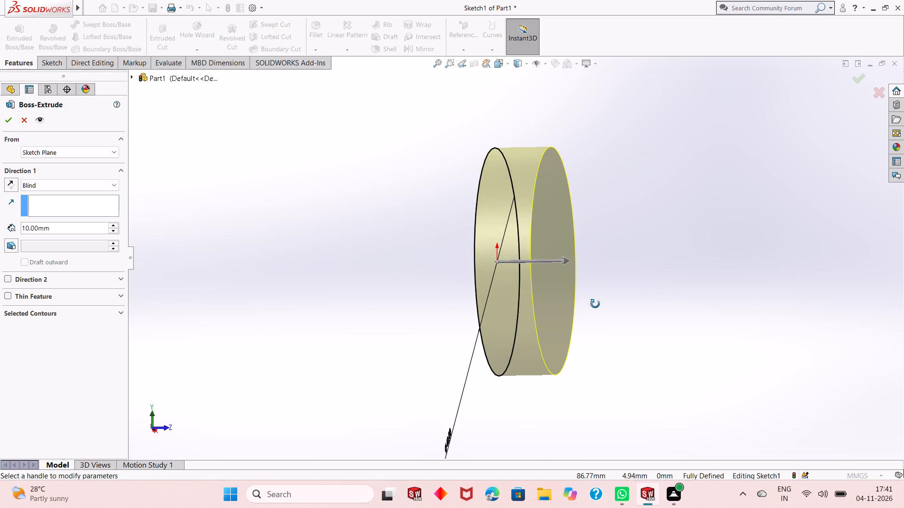
{"action": "middle_click_drag", "start_coordinate": [595, 304], "coordinate": [627, 258]}
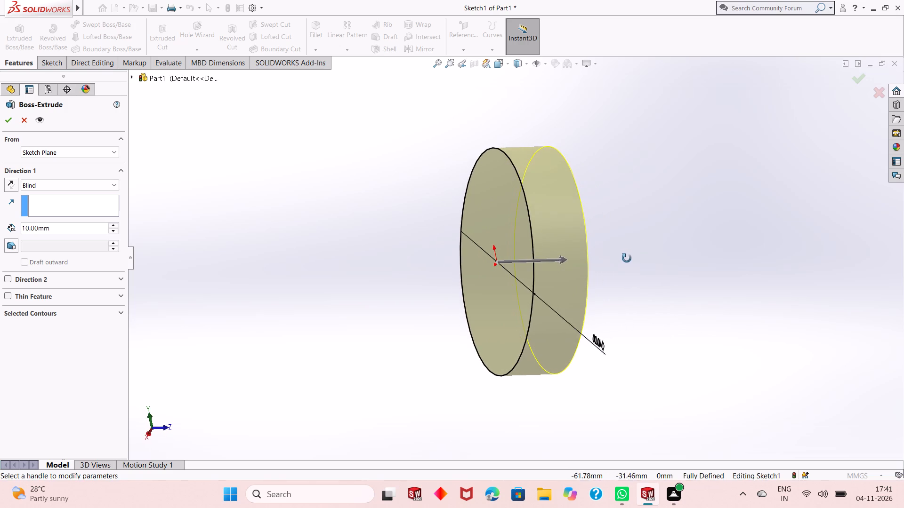
{"action": "middle_click_drag", "start_coordinate": [627, 258], "coordinate": [573, 232]}
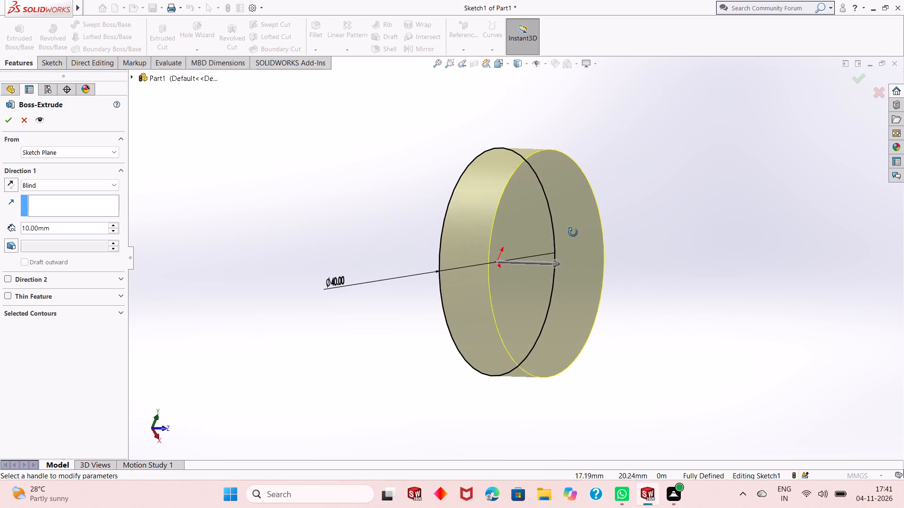
{"action": "middle_click_drag", "start_coordinate": [573, 232], "coordinate": [557, 238]}
{"action": "scroll", "coordinate": [535, 260], "scroll_direction": "up", "scroll_amount": 1}
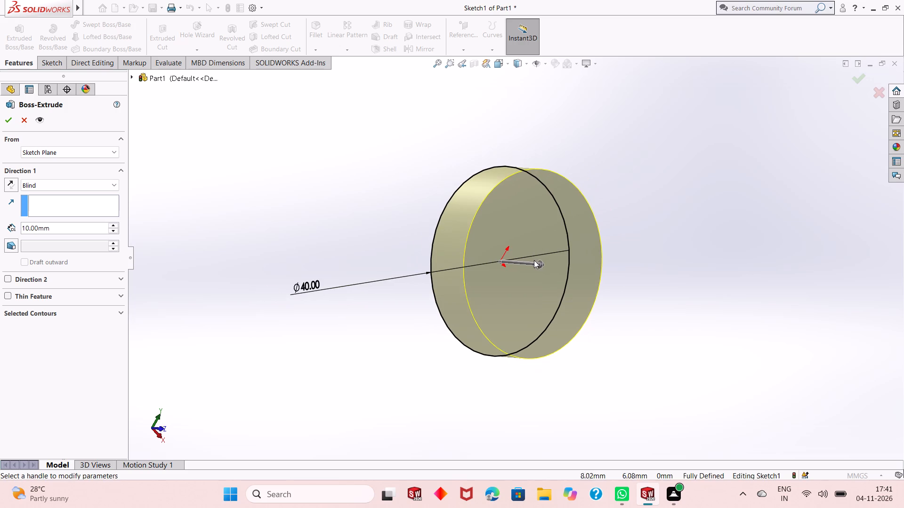
{"action": "scroll", "coordinate": [577, 247], "scroll_direction": "down", "scroll_amount": 3}
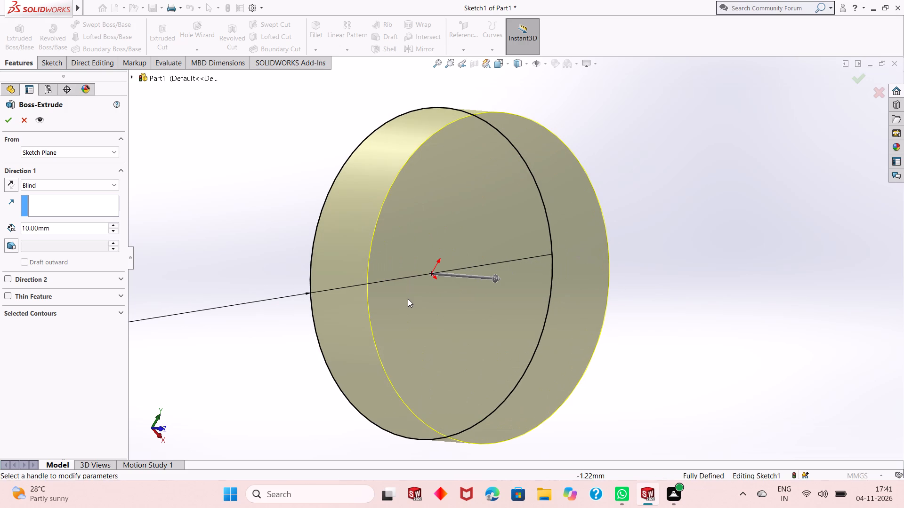
{"action": "scroll", "coordinate": [408, 299], "scroll_direction": "up", "scroll_amount": 3}
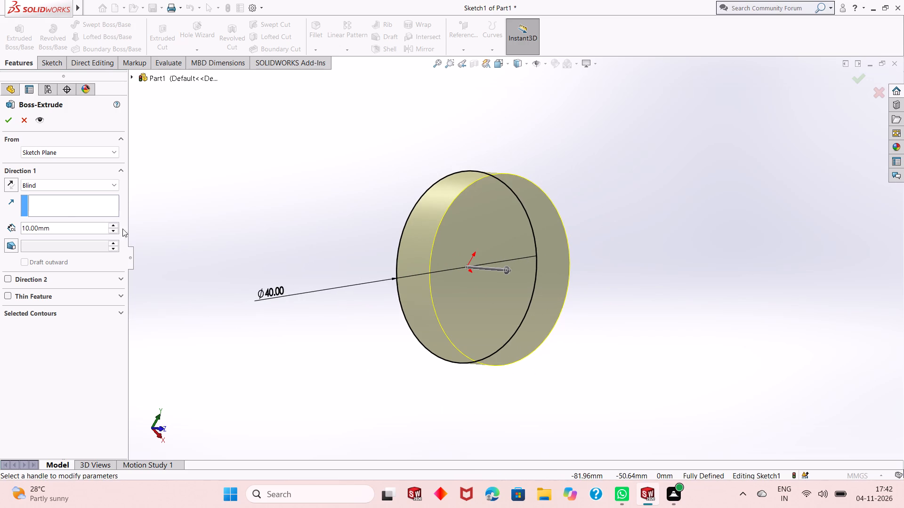
{"action": "left_click", "coordinate": [59, 223]}
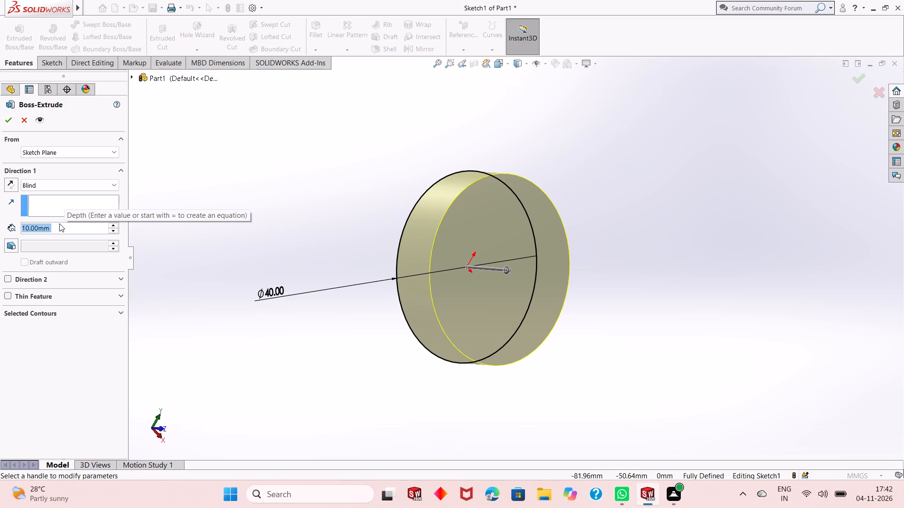
{"action": "type", "text": "130"}
{"action": "key", "text": "Return"}
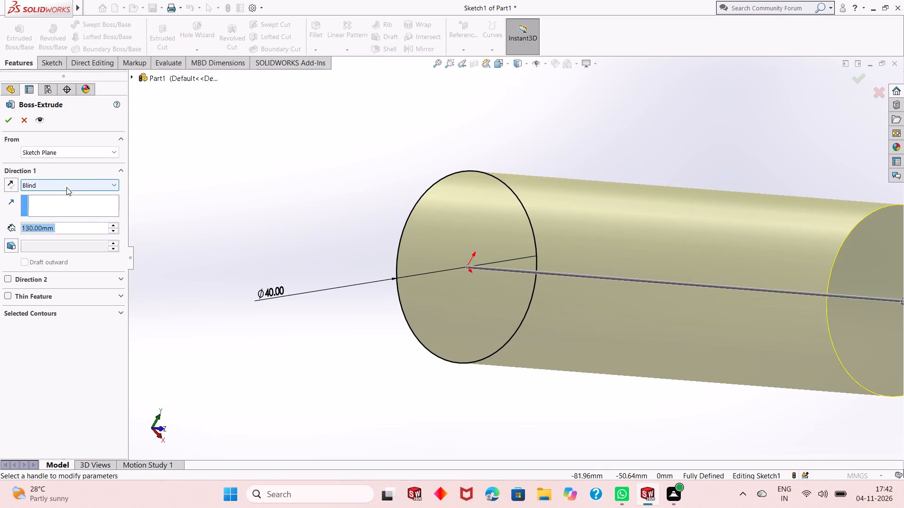
Inspect the extrusion preview from the side, the ends and oblique angles.
{"action": "scroll", "coordinate": [307, 219], "scroll_direction": "up", "scroll_amount": 4}
{"action": "scroll", "coordinate": [850, 234], "scroll_direction": "down", "scroll_amount": 2}
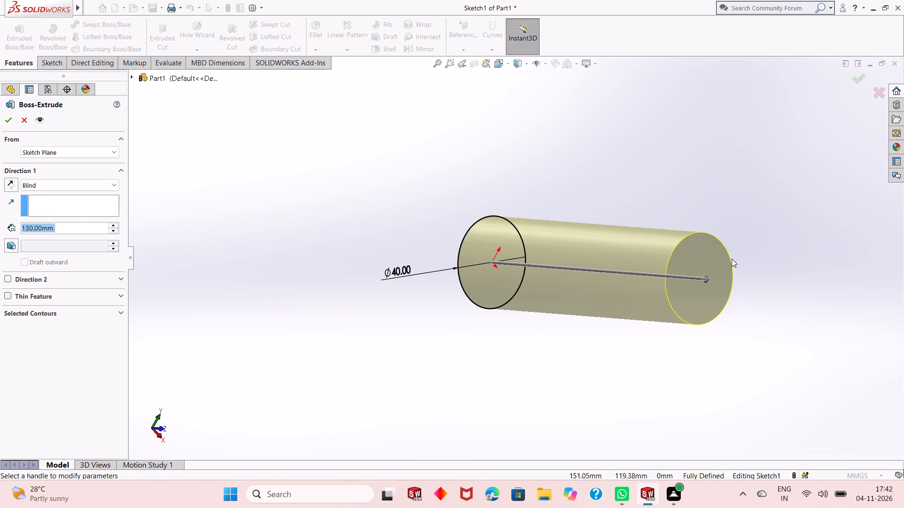
{"action": "scroll", "coordinate": [481, 302], "scroll_direction": "up", "scroll_amount": 2}
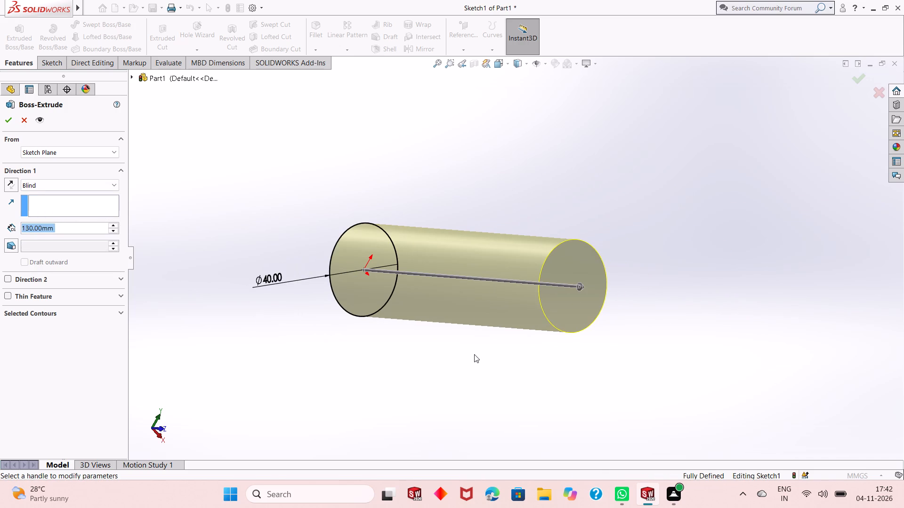
{"action": "middle_click_drag", "start_coordinate": [474, 354], "coordinate": [513, 334]}
{"action": "middle_click_drag", "start_coordinate": [513, 334], "coordinate": [518, 334]}
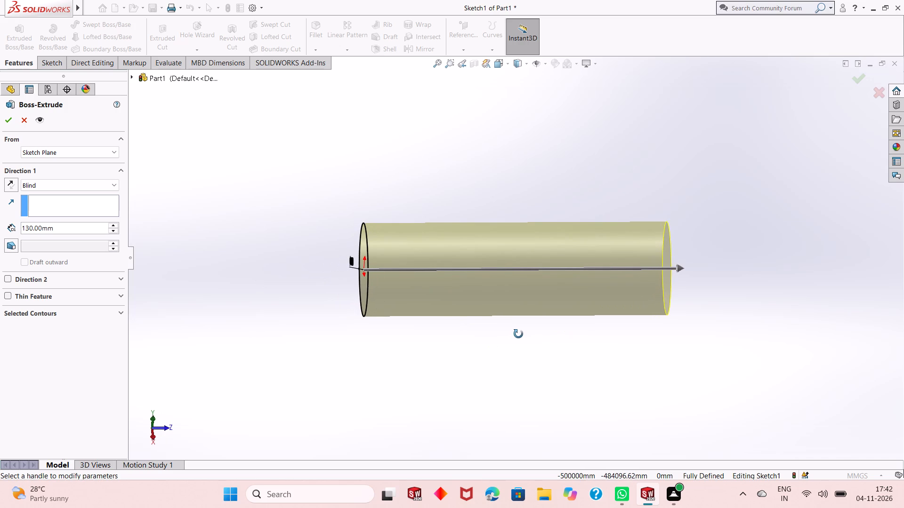
{"action": "middle_click_drag", "start_coordinate": [518, 334], "coordinate": [513, 307]}
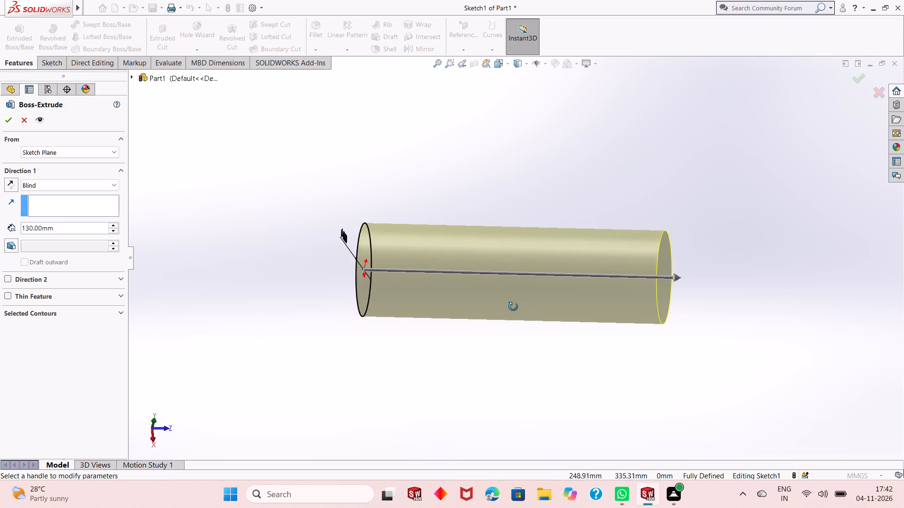
{"action": "middle_click_drag", "start_coordinate": [513, 307], "coordinate": [554, 313]}
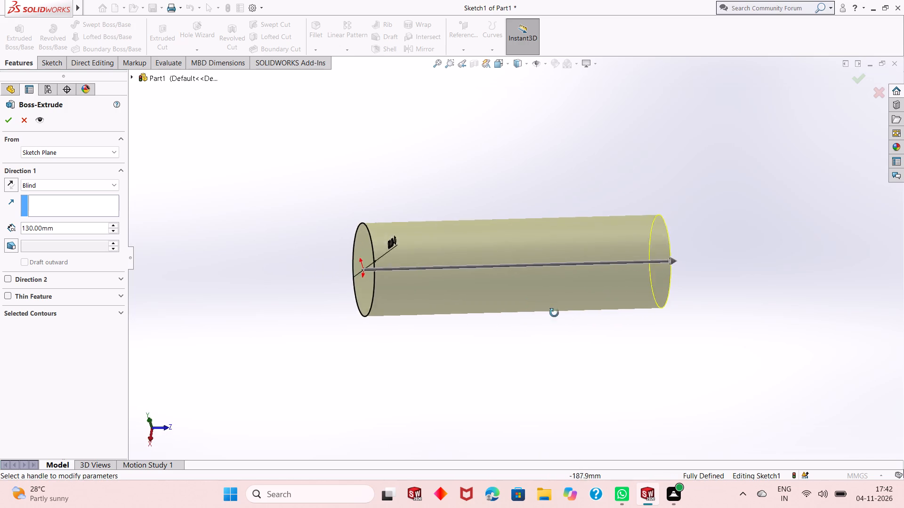
{"action": "middle_click_drag", "start_coordinate": [554, 313], "coordinate": [610, 319]}
{"action": "middle_click_drag", "start_coordinate": [526, 300], "coordinate": [541, 318]}
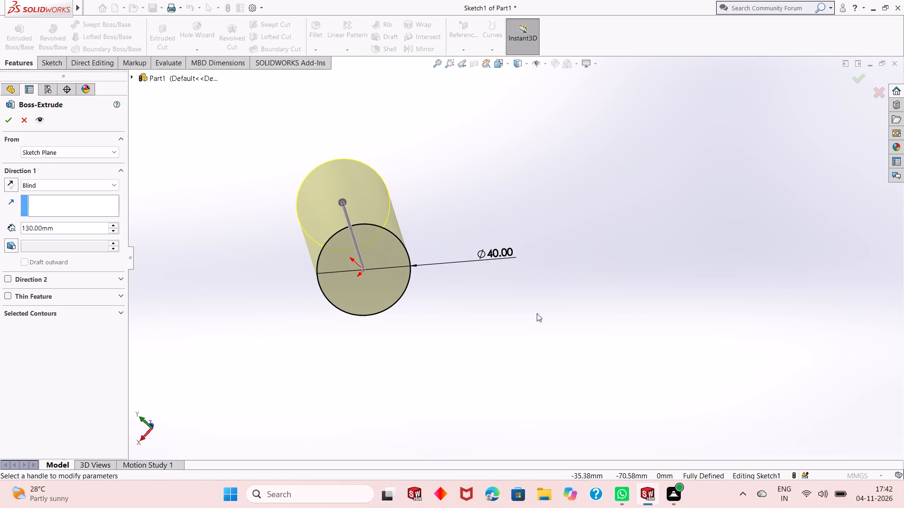
{"action": "middle_click_drag", "start_coordinate": [366, 189], "coordinate": [340, 160]}
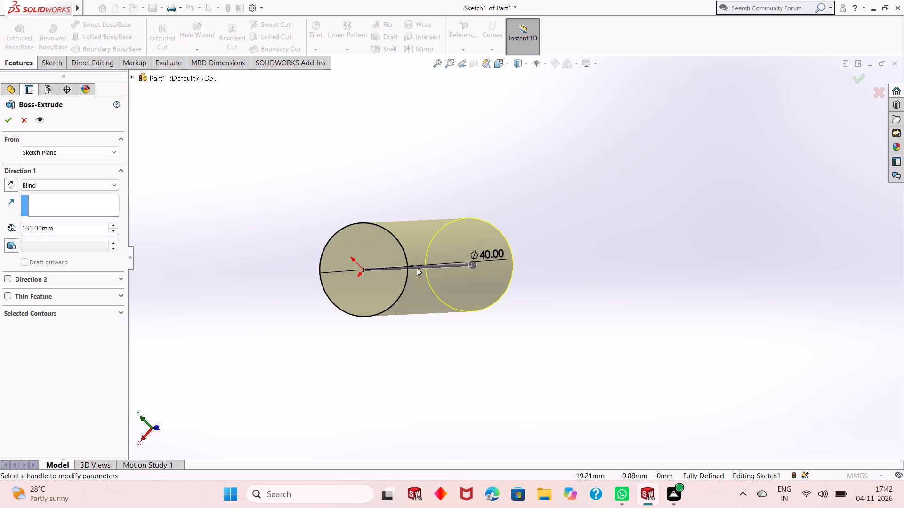
{"action": "middle_click_drag", "start_coordinate": [462, 317], "coordinate": [340, 219]}
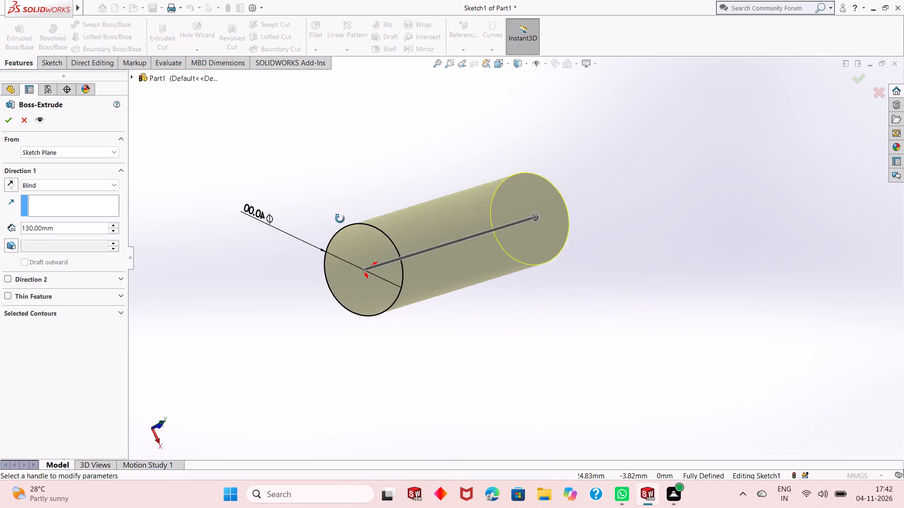
{"action": "middle_click_drag", "start_coordinate": [340, 219], "coordinate": [342, 266]}
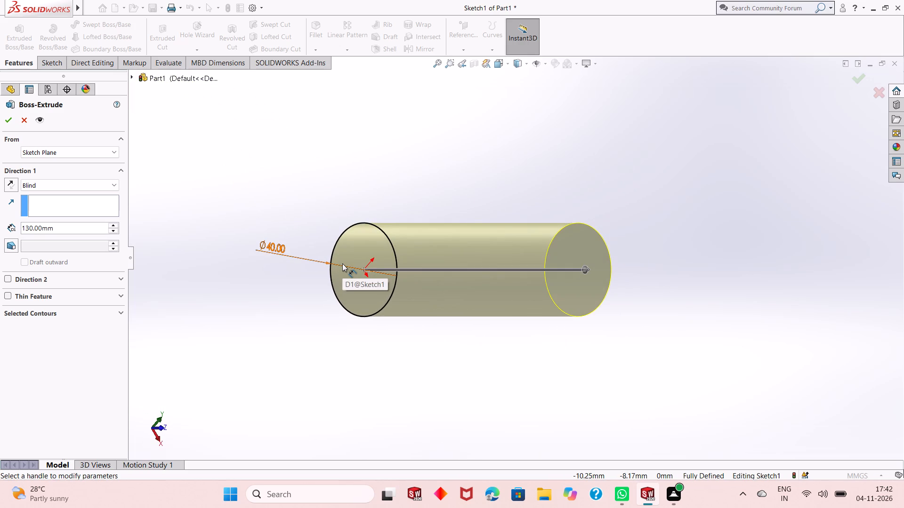
{"action": "scroll", "coordinate": [382, 300], "scroll_direction": "up", "scroll_amount": 2}
{"action": "middle_click_drag", "start_coordinate": [571, 329], "coordinate": [519, 325]}
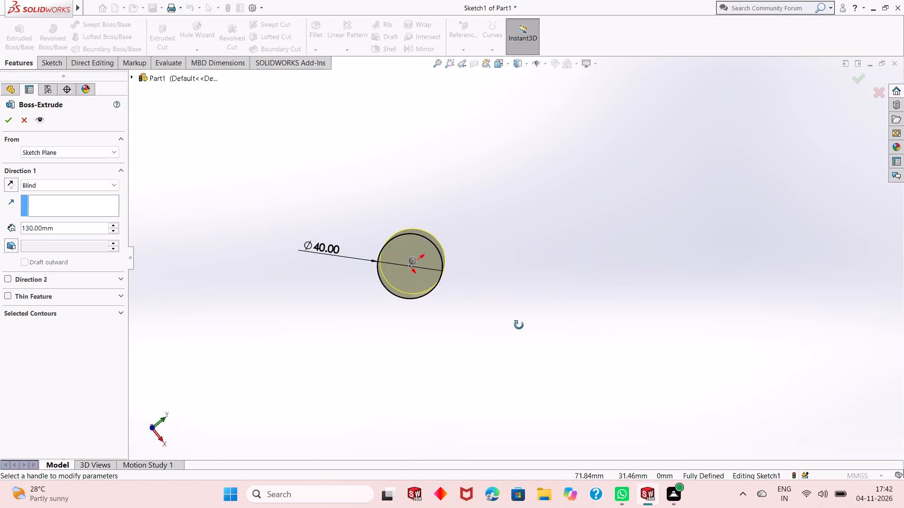
{"action": "middle_click_drag", "start_coordinate": [519, 325], "coordinate": [614, 321]}
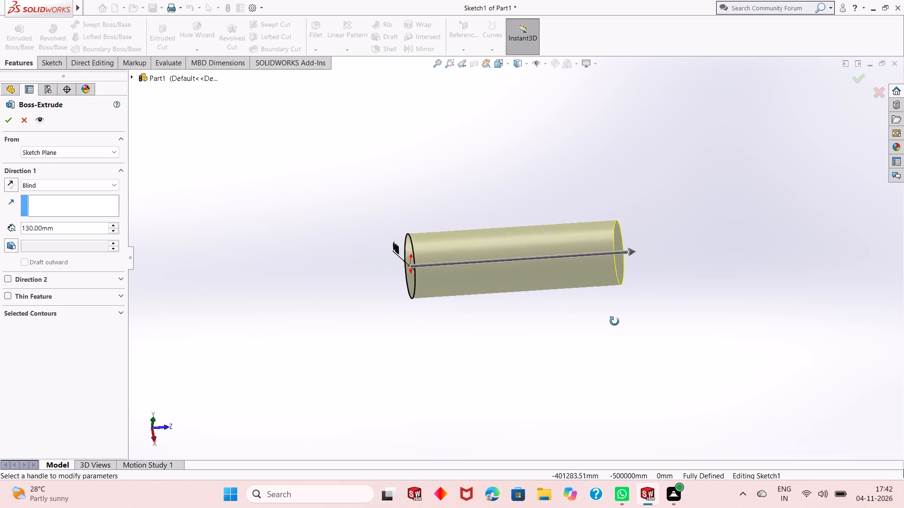
{"action": "middle_click_drag", "start_coordinate": [614, 321], "coordinate": [565, 333]}
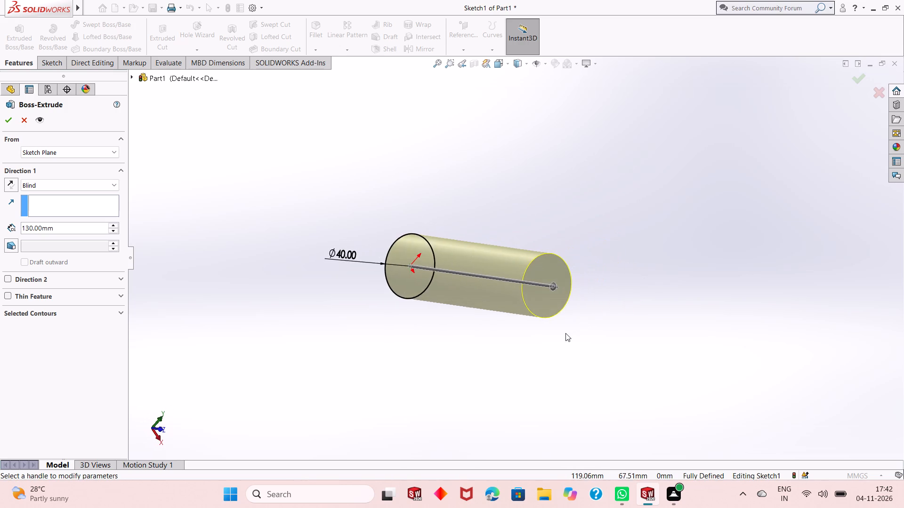
{"action": "scroll", "coordinate": [565, 333], "scroll_direction": "up", "scroll_amount": 1}
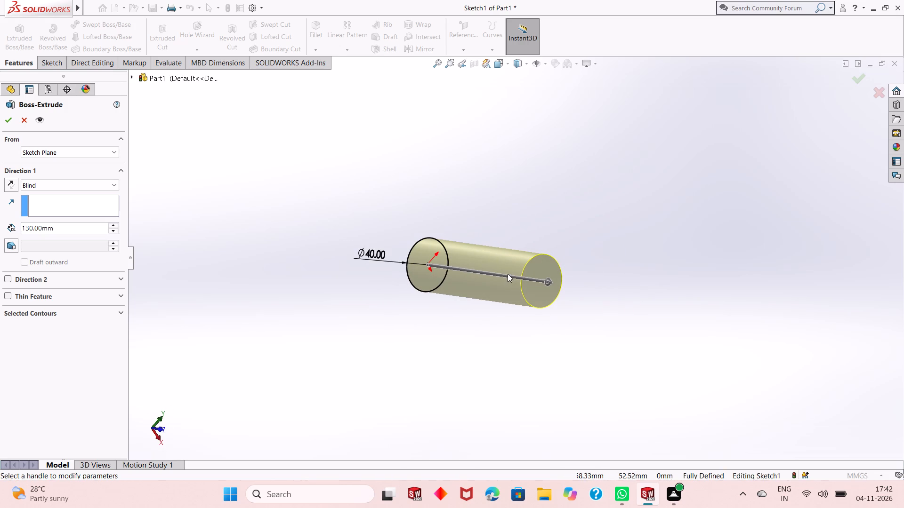
{"action": "scroll", "coordinate": [508, 274], "scroll_direction": "down", "scroll_amount": 2}
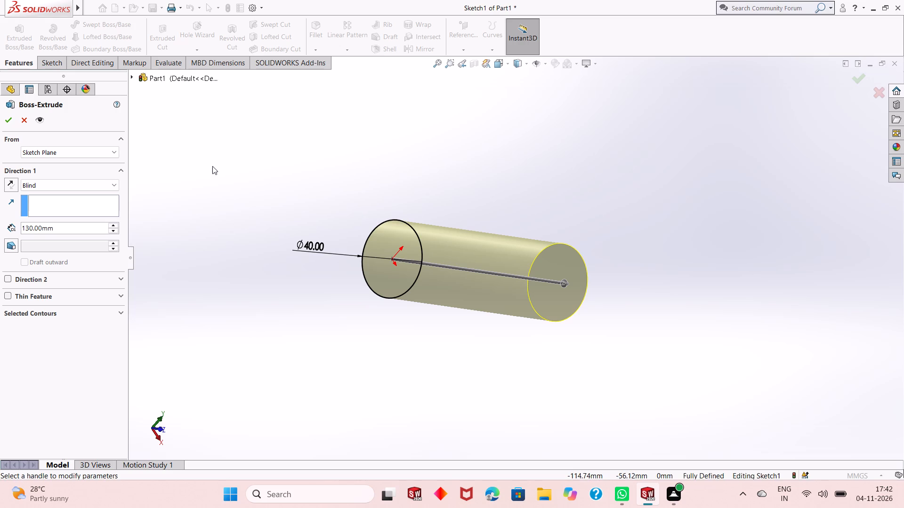
Accept the boss extrusion to create the solid cylinder.
{"action": "left_click", "coordinate": [6, 119]}
{"action": "left_click", "coordinate": [549, 203]}
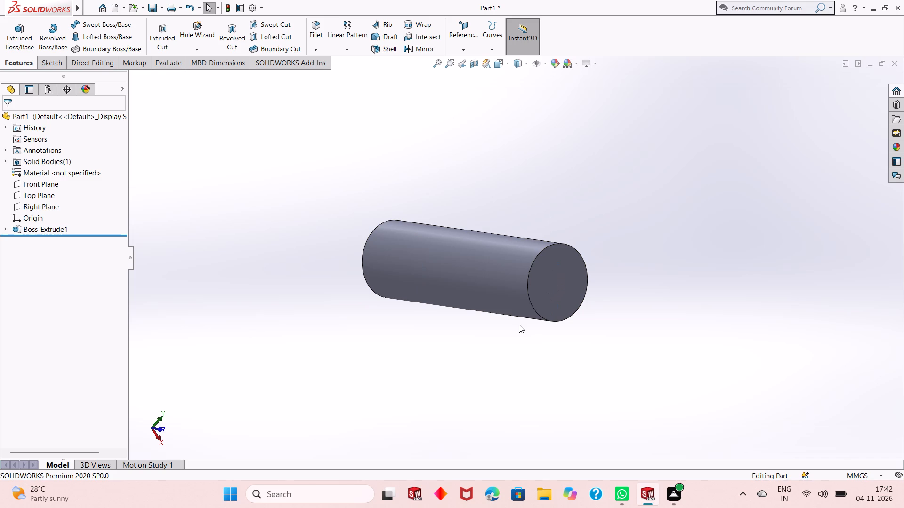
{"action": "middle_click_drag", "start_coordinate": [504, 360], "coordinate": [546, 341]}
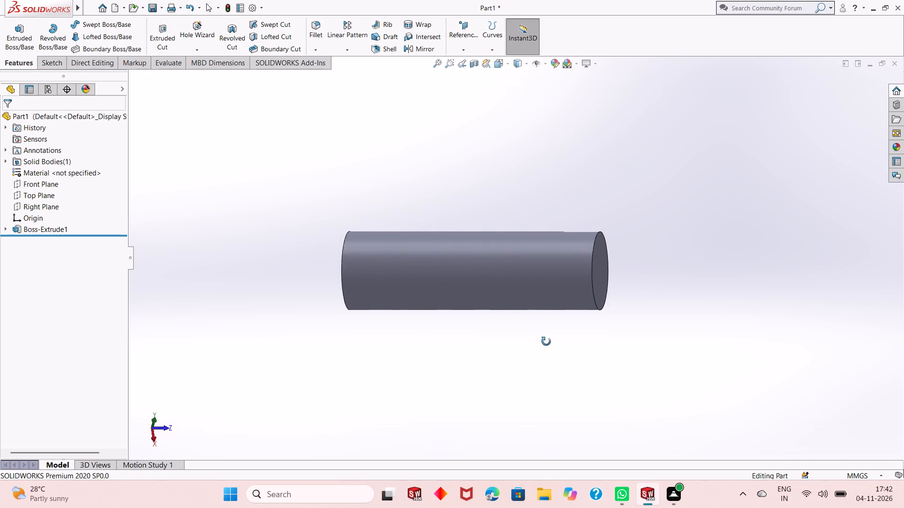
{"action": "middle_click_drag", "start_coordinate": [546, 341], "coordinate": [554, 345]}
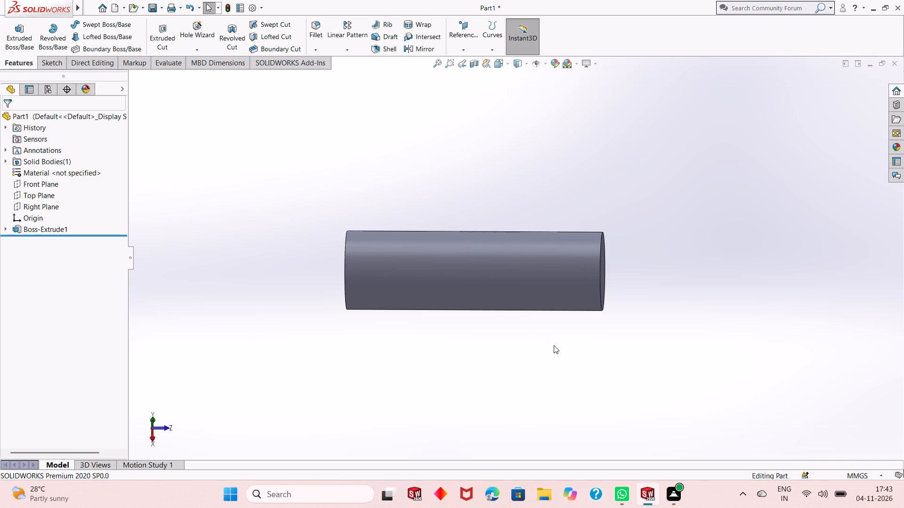
Create a reference plane offset 40 mm from the Front Plane, along the cylinder's length.
{"action": "scroll", "coordinate": [554, 345], "scroll_direction": "down", "scroll_amount": 1}
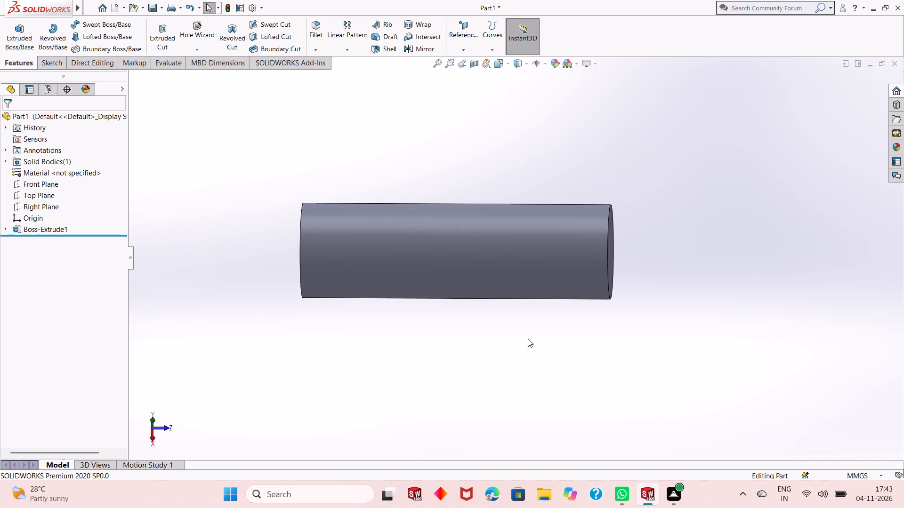
{"action": "scroll", "coordinate": [501, 309], "scroll_direction": "up", "scroll_amount": 1}
{"action": "middle_click_drag", "start_coordinate": [557, 297], "coordinate": [535, 307]}
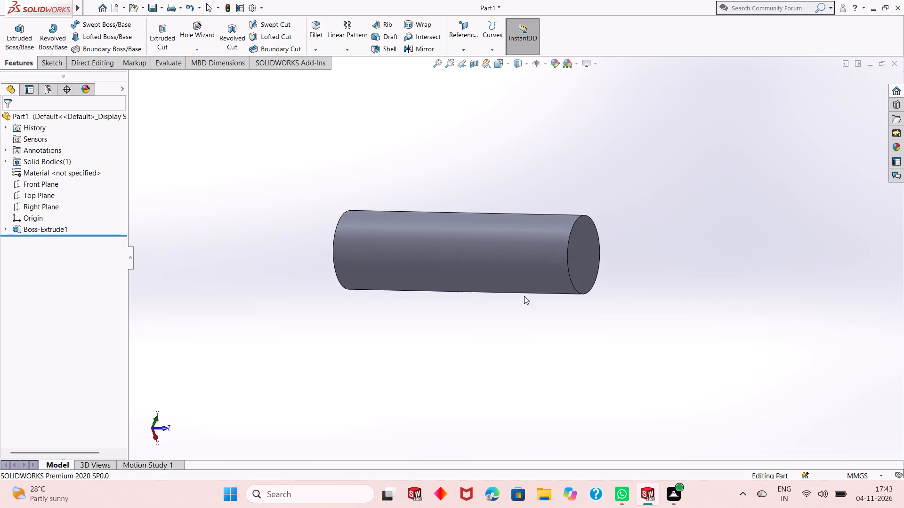
{"action": "scroll", "coordinate": [514, 285], "scroll_direction": "up", "scroll_amount": 2}
{"action": "scroll", "coordinate": [488, 209], "scroll_direction": "down", "scroll_amount": 2}
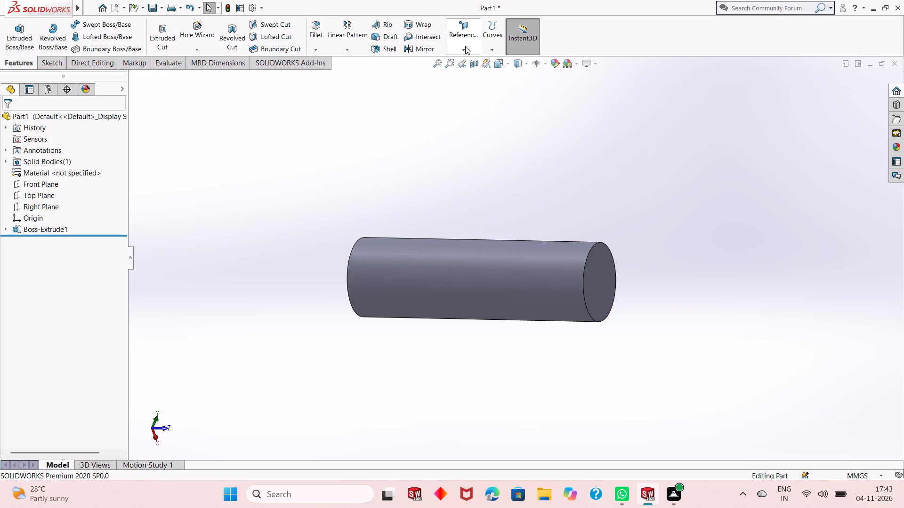
{"action": "left_click", "coordinate": [36, 188]}
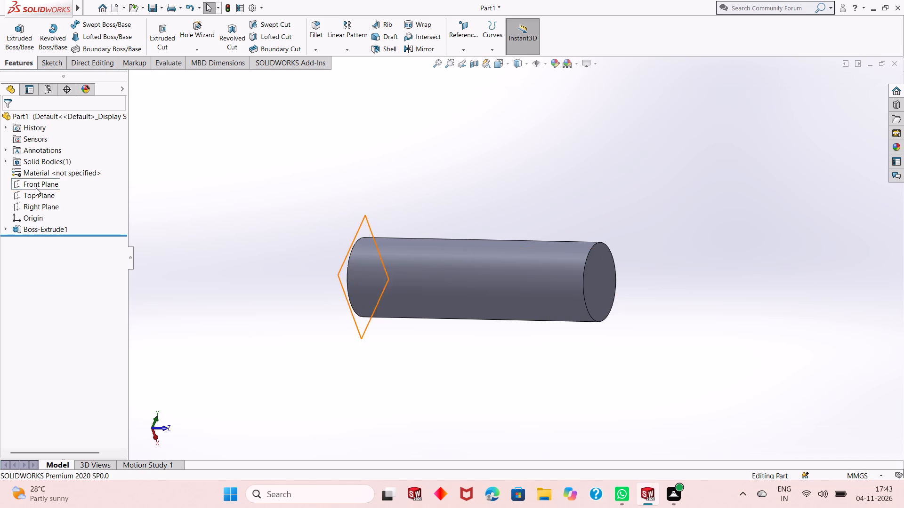
{"action": "left_click", "coordinate": [465, 41]}
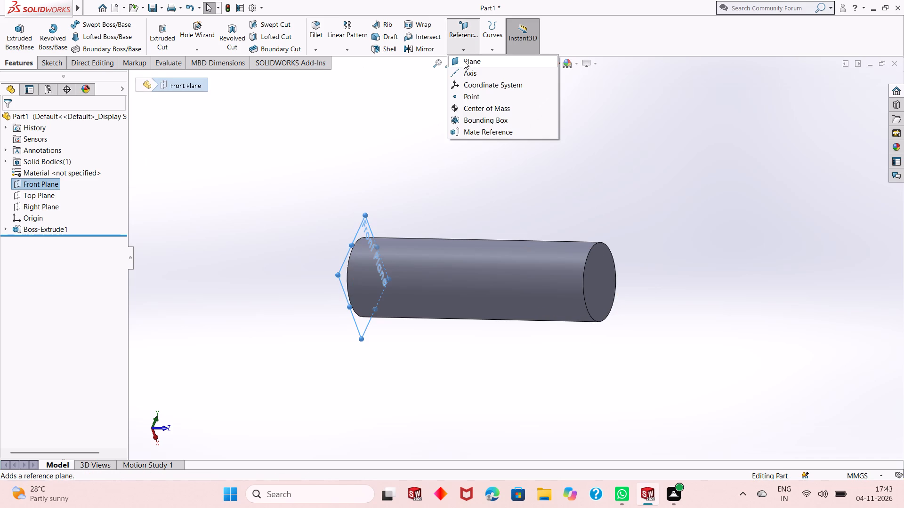
{"action": "left_click", "coordinate": [464, 61]}
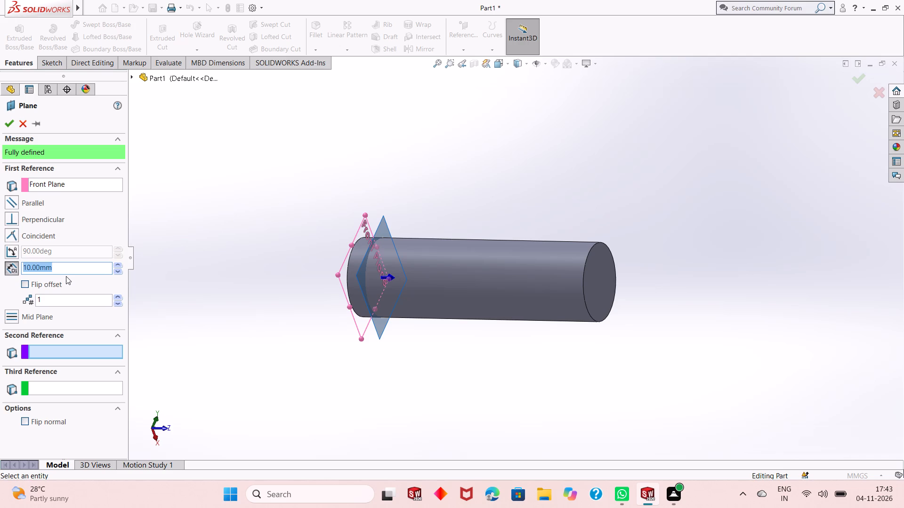
{"action": "type", "text": "40"}
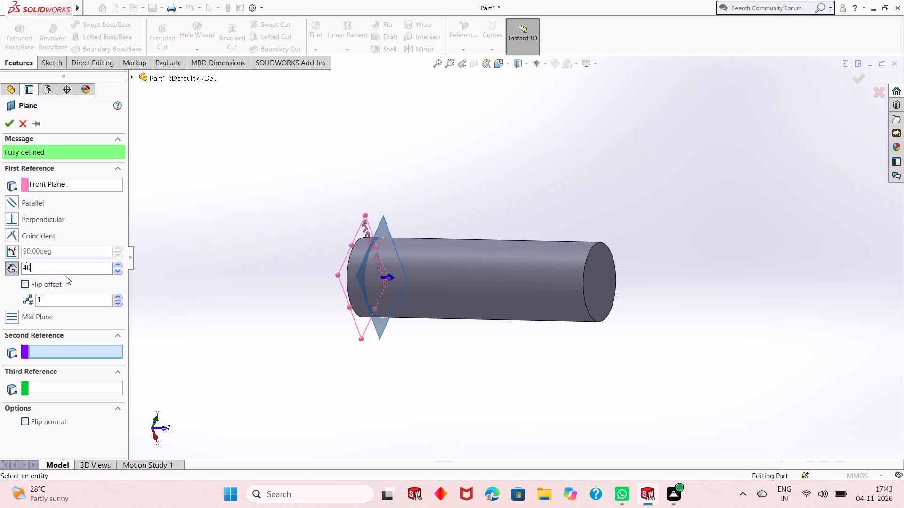
{"action": "key", "text": "Return"}
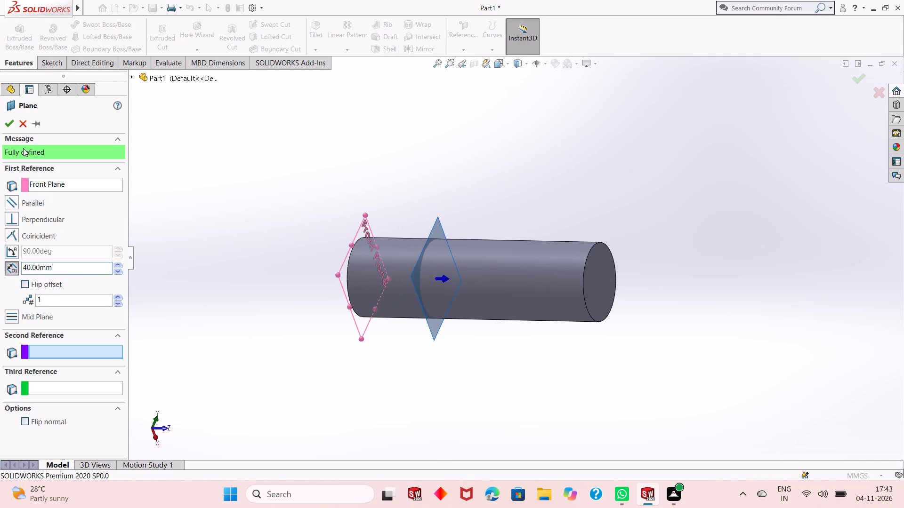
{"action": "left_click", "coordinate": [7, 127]}
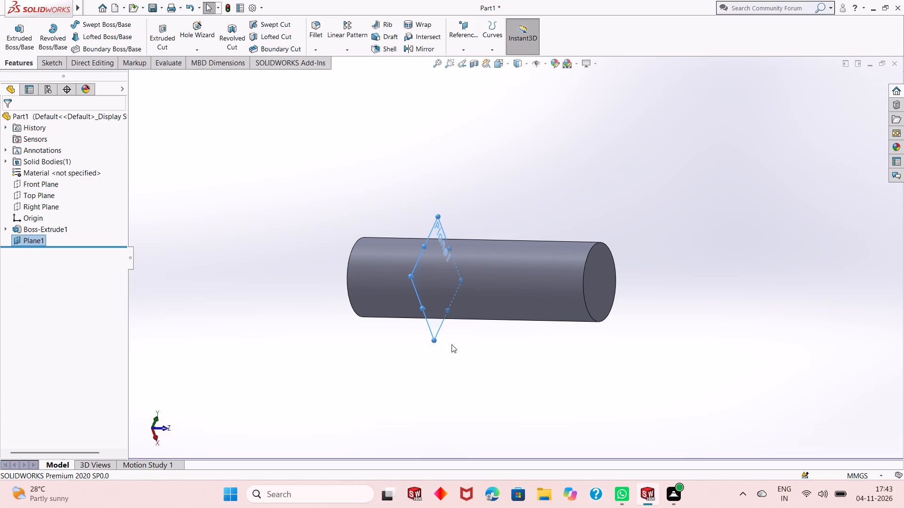
Start a sketch on the offset plane and draw a circle about 22 mm in diameter centred on the origin.
{"action": "middle_click_drag", "start_coordinate": [452, 344], "coordinate": [569, 337]}
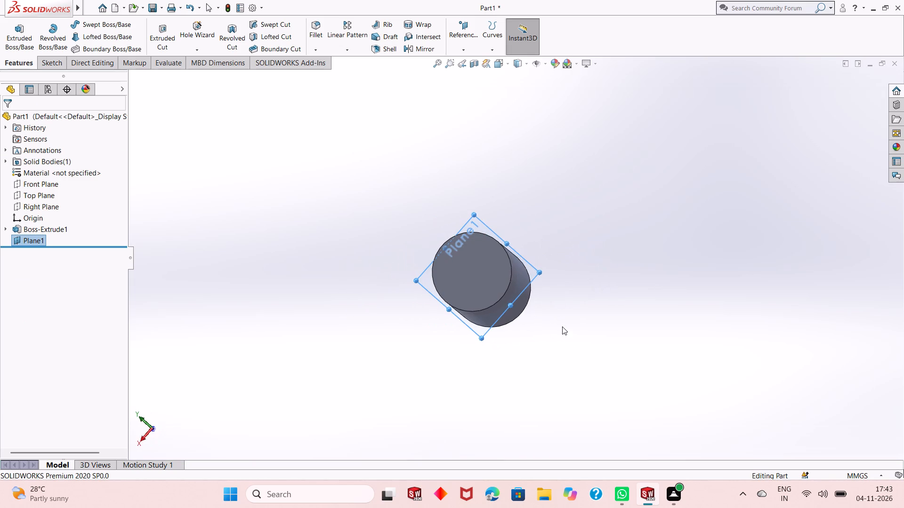
{"action": "middle_click_drag", "start_coordinate": [561, 322], "coordinate": [575, 331]}
{"action": "middle_click_drag", "start_coordinate": [563, 318], "coordinate": [557, 304]}
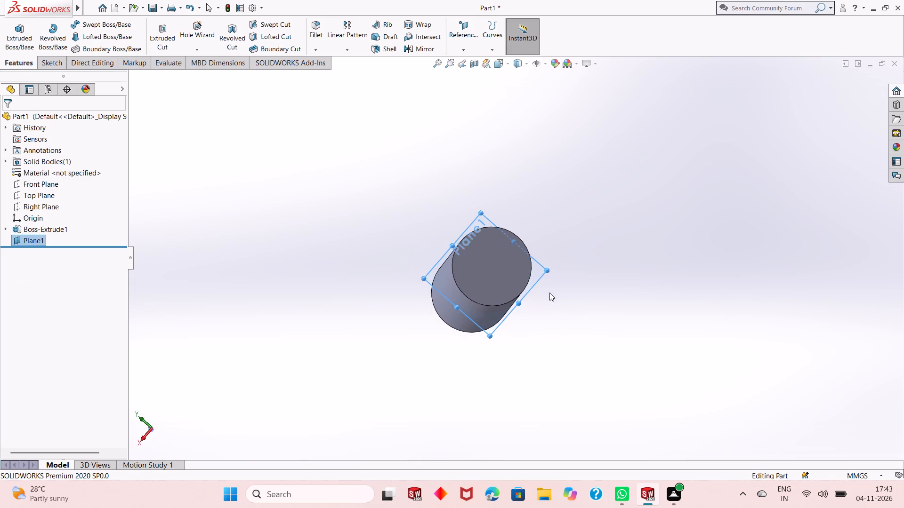
{"action": "right_click", "coordinate": [539, 267]}
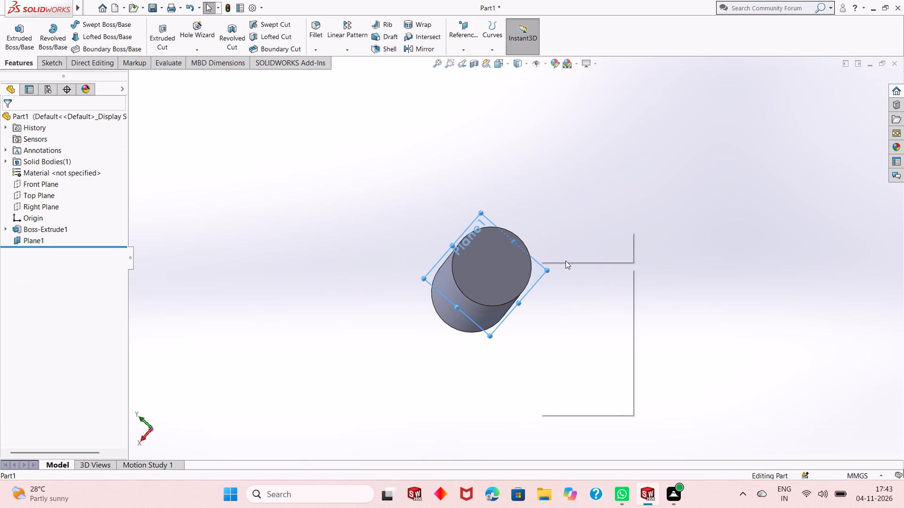
{"action": "left_click", "coordinate": [559, 254]}
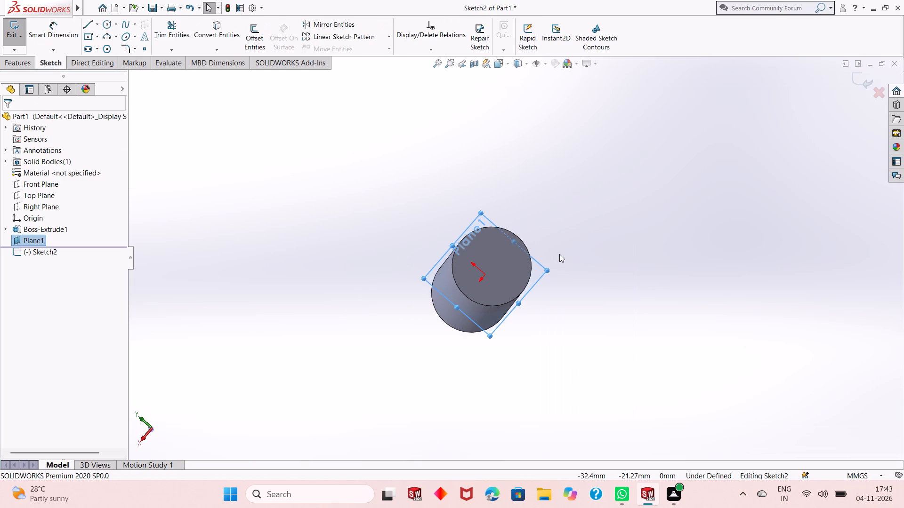
{"action": "key", "text": "ctrl+8"}
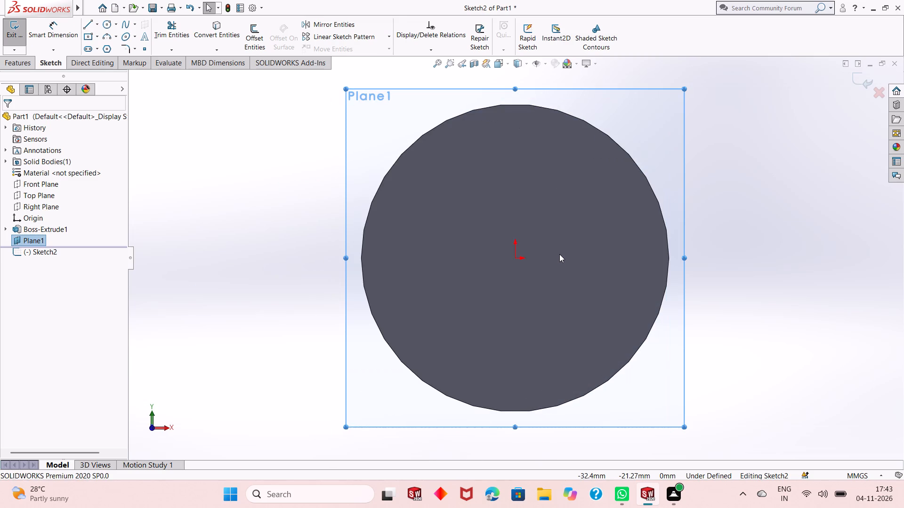
{"action": "scroll", "coordinate": [559, 254], "scroll_direction": "up", "scroll_amount": 2}
{"action": "left_click", "coordinate": [260, 172]}
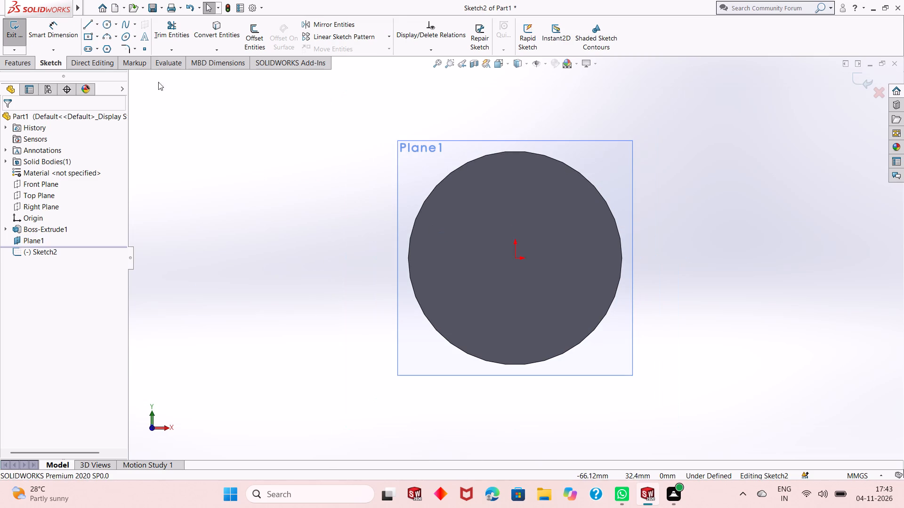
{"action": "left_click", "coordinate": [104, 26]}
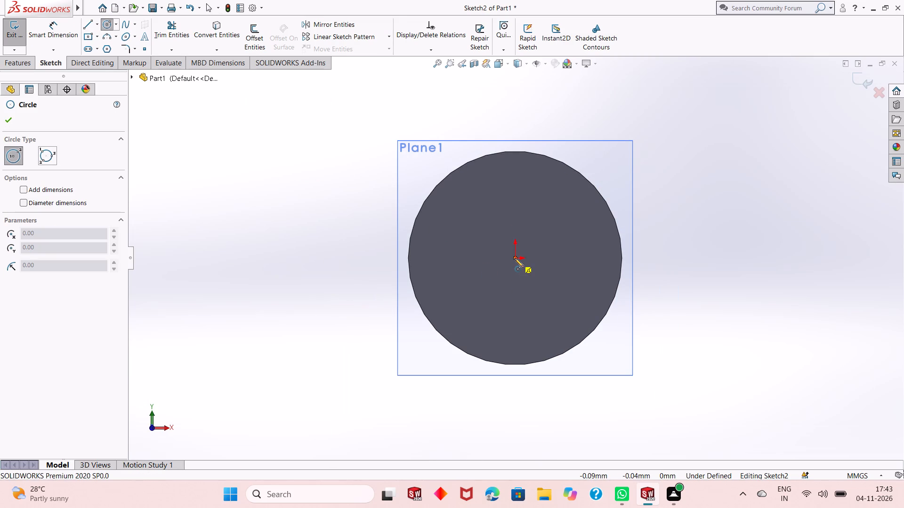
{"action": "left_click", "coordinate": [515, 258]}
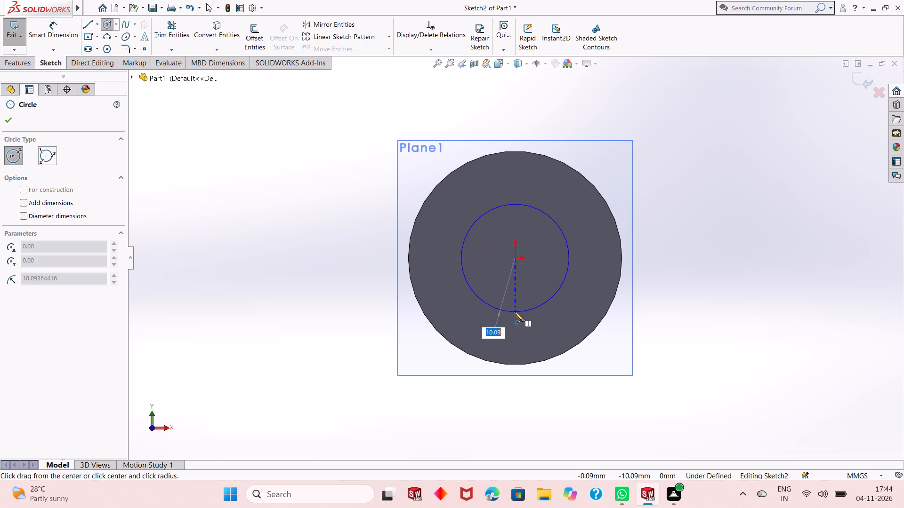
{"action": "left_click", "coordinate": [515, 316]}
{"action": "right_click", "coordinate": [688, 190]}
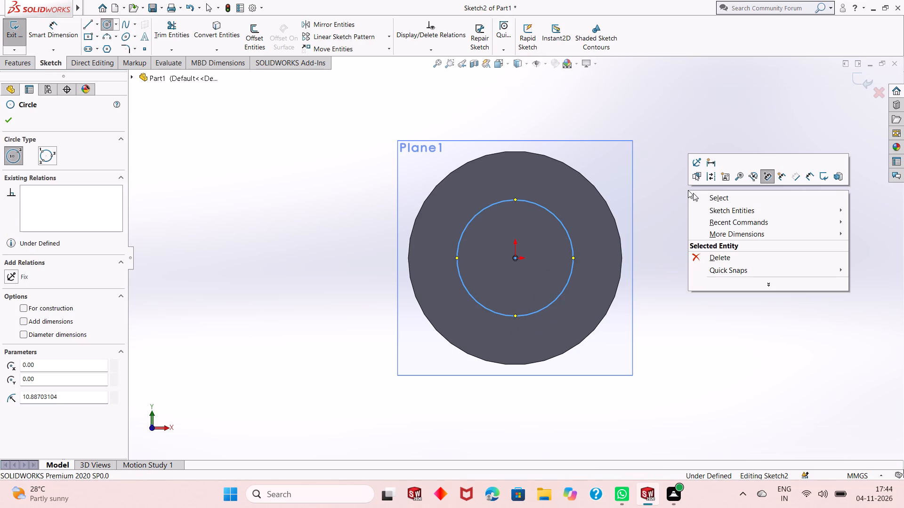
{"action": "left_click", "coordinate": [699, 195]}
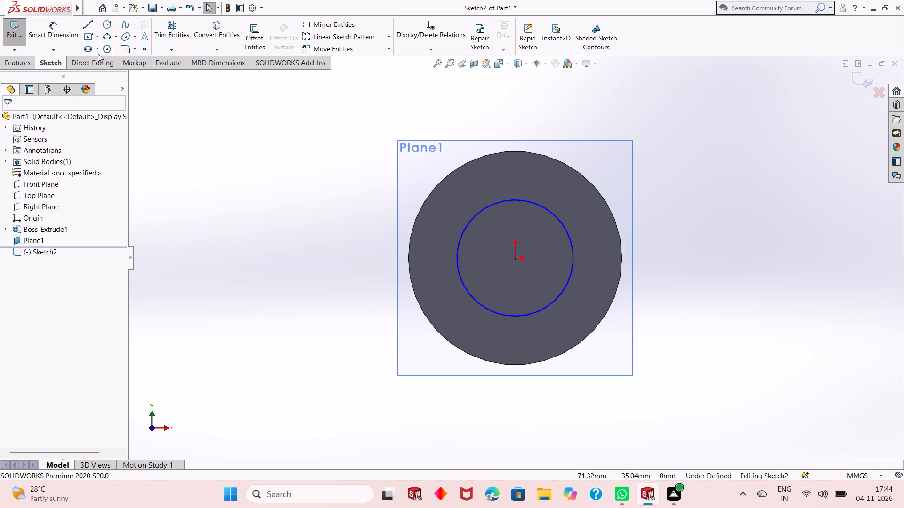
Dimension the new circle on the offset plane with a diameter of 60 mm.
{"action": "left_click", "coordinate": [43, 27]}
{"action": "left_click", "coordinate": [491, 310]}
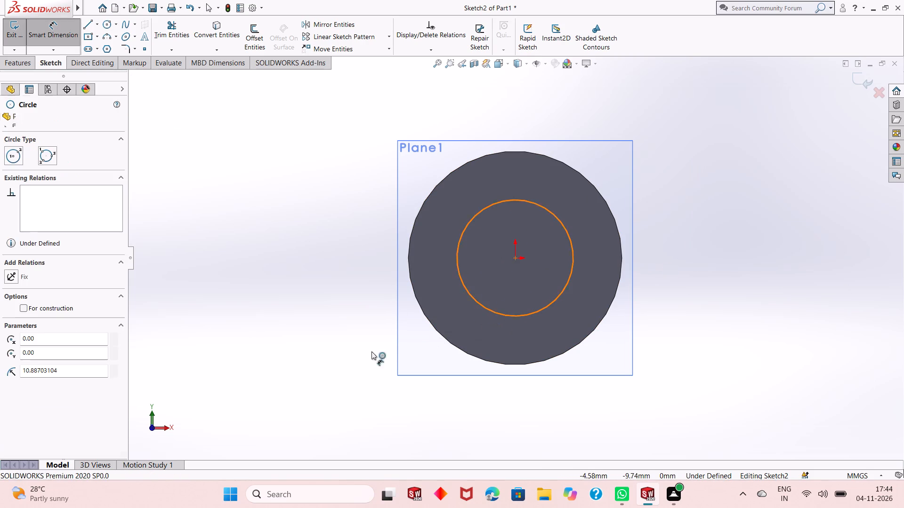
{"action": "left_click", "coordinate": [338, 373]}
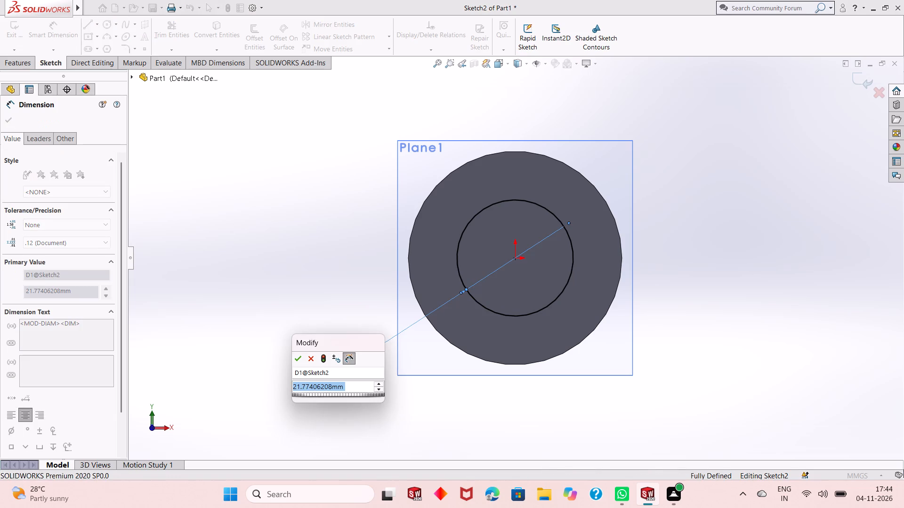
{"action": "type", "text": "60"}
{"action": "key", "text": "Return"}
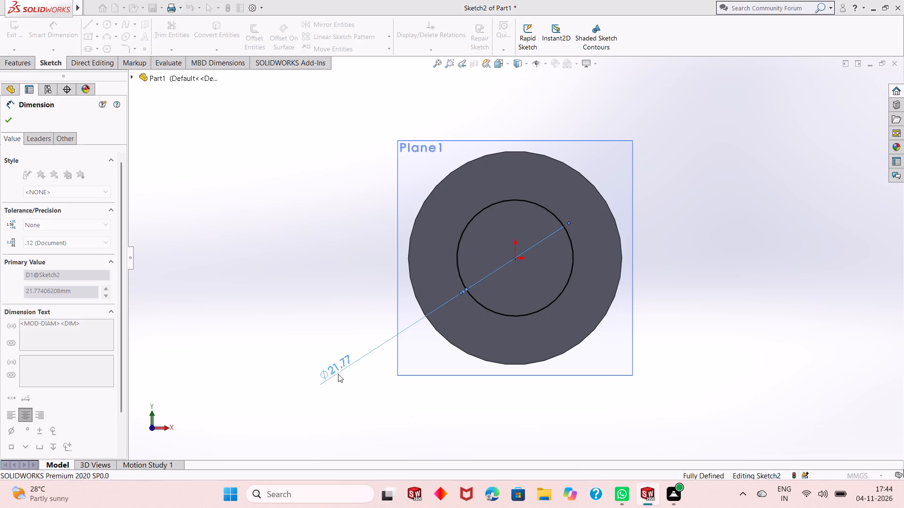
{"action": "scroll", "coordinate": [564, 333], "scroll_direction": "up", "scroll_amount": 1}
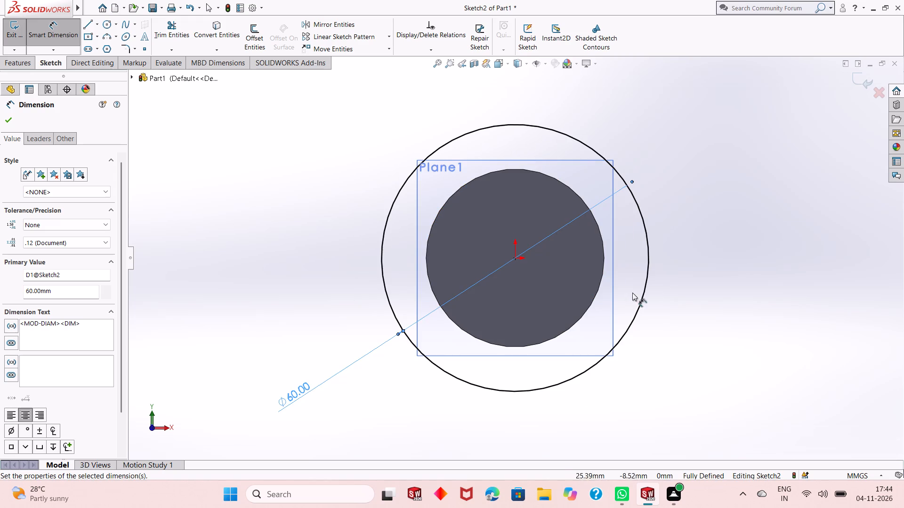
{"action": "middle_click_drag", "start_coordinate": [669, 283], "coordinate": [583, 317]}
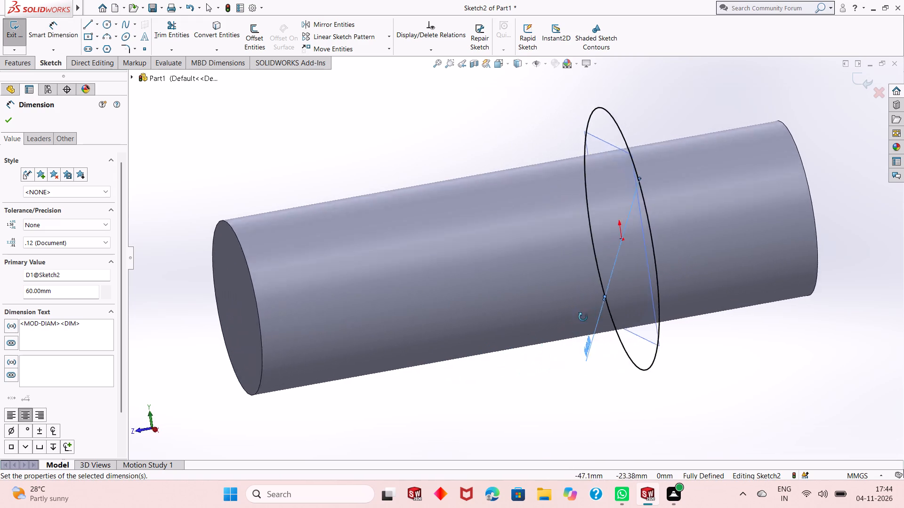
{"action": "middle_click_drag", "start_coordinate": [583, 317], "coordinate": [412, 373]}
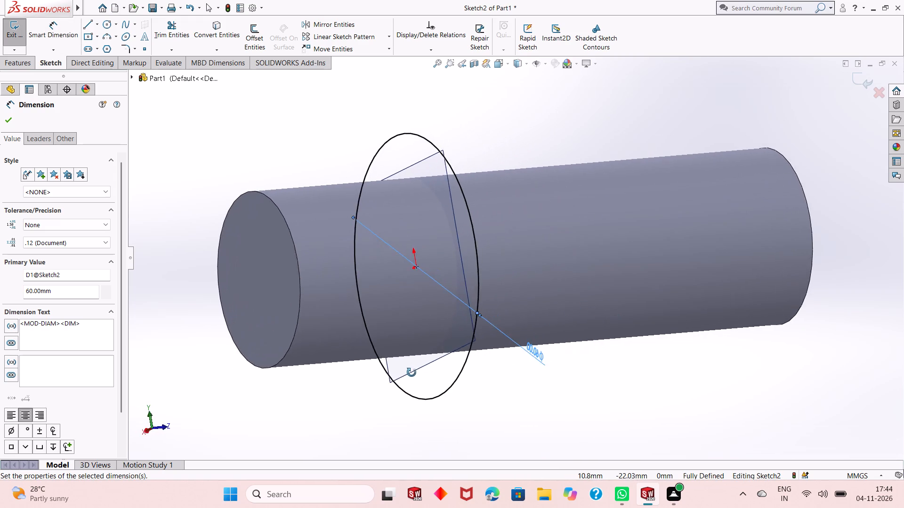
{"action": "middle_click_drag", "start_coordinate": [412, 373], "coordinate": [362, 384]}
{"action": "scroll", "coordinate": [363, 364], "scroll_direction": "up", "scroll_amount": 2}
{"action": "middle_click_drag", "start_coordinate": [363, 332], "coordinate": [370, 336]}
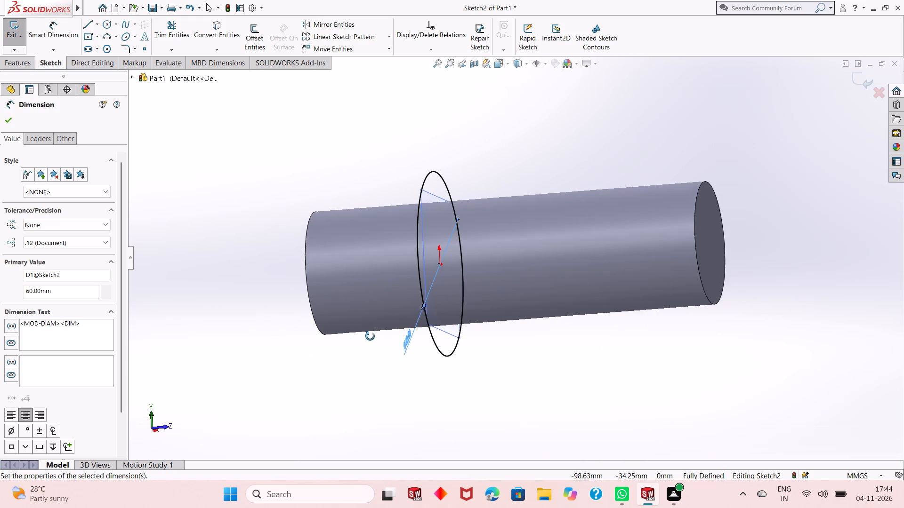
{"action": "middle_click_drag", "start_coordinate": [370, 336], "coordinate": [373, 340]}
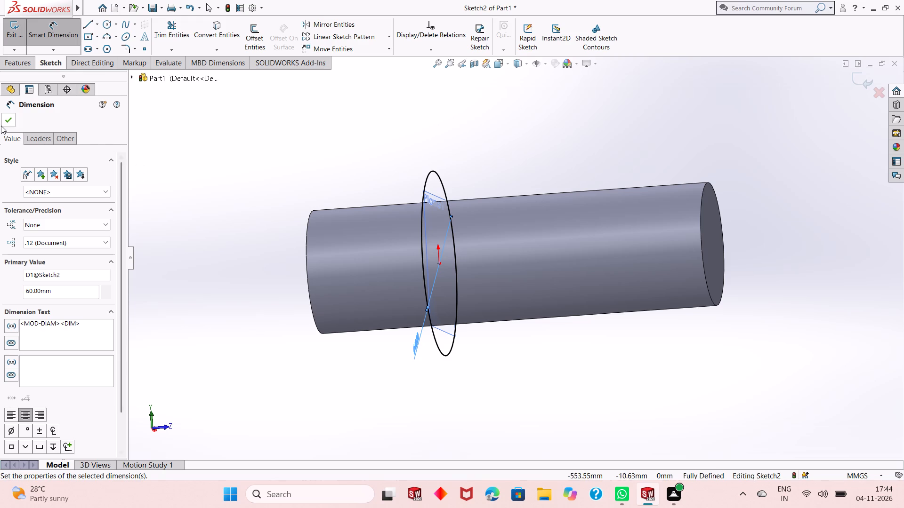
{"action": "left_click", "coordinate": [3, 119]}
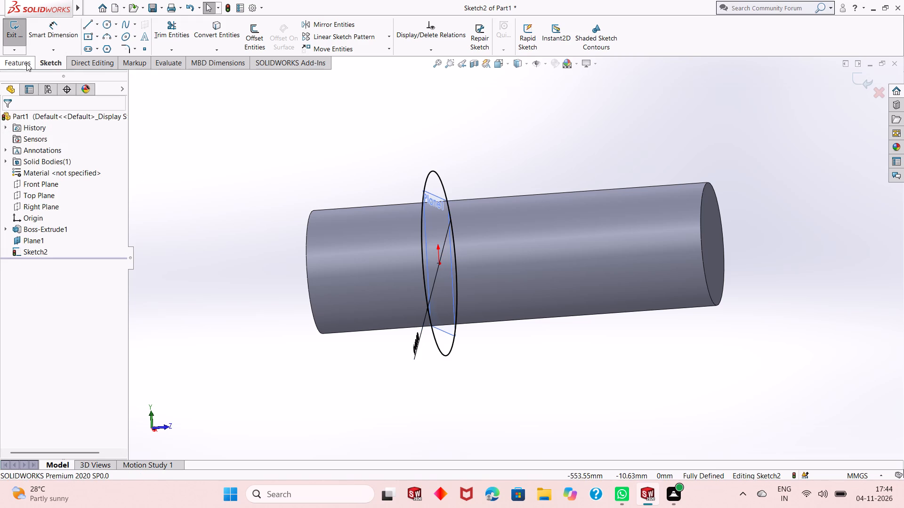
Extrude the 60 mm circle as a blind, merged boss 10 mm deep, reversed towards the Front Plane, to form a collar.
{"action": "left_click", "coordinate": [26, 63]}
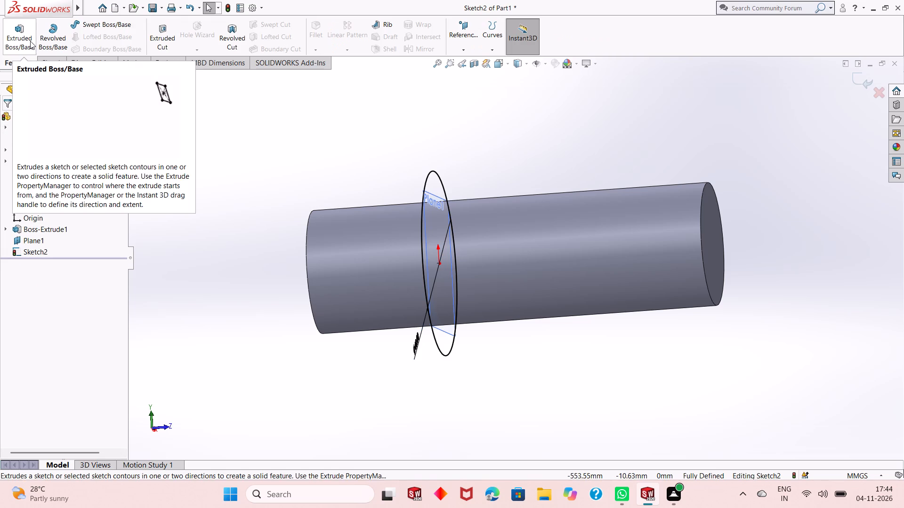
{"action": "left_click", "coordinate": [18, 41]}
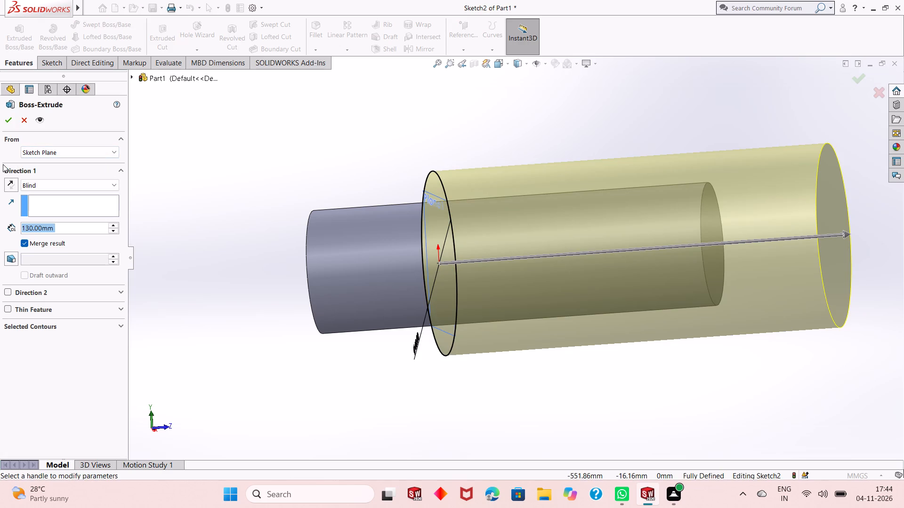
{"action": "left_click", "coordinate": [8, 186]}
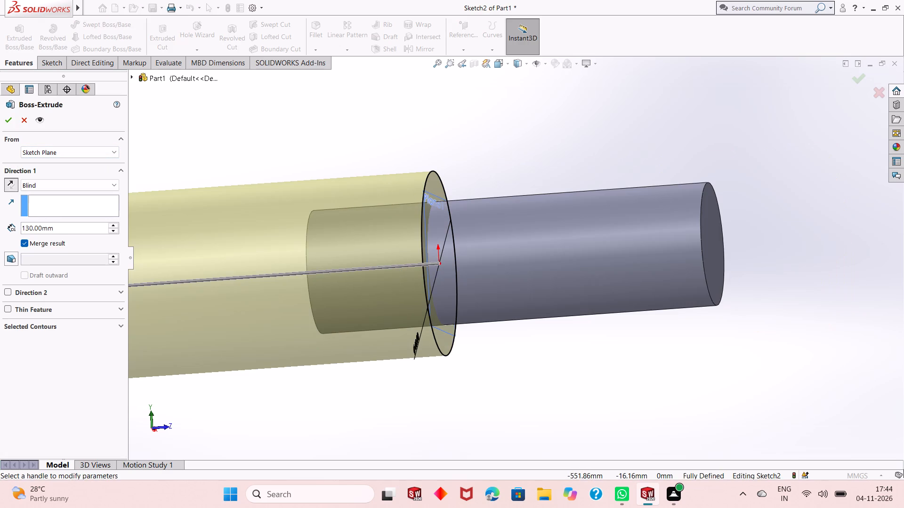
{"action": "left_click", "coordinate": [56, 235]}
{"action": "double_click", "coordinate": [63, 223]}
{"action": "double_click", "coordinate": [61, 229]}
{"action": "type", "text": "10"}
{"action": "key", "text": "Return"}
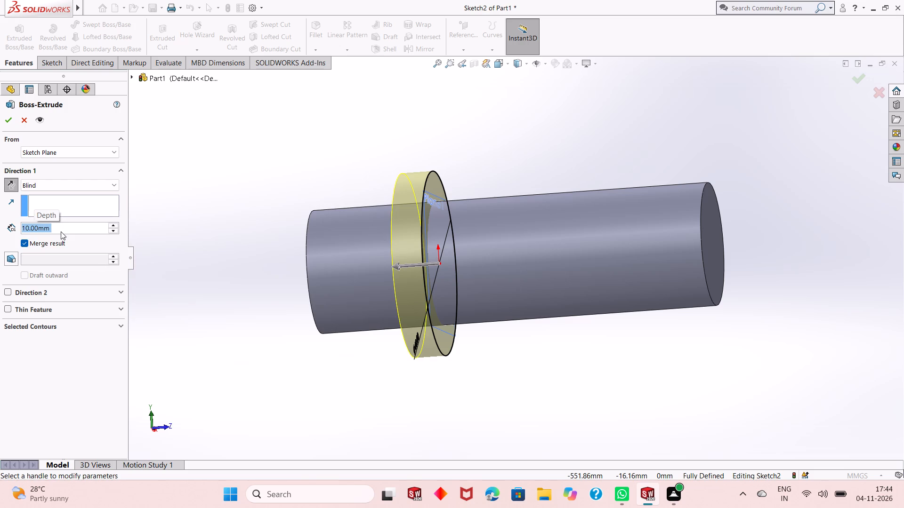
{"action": "left_click", "coordinate": [7, 123]}
{"action": "left_click", "coordinate": [244, 222]}
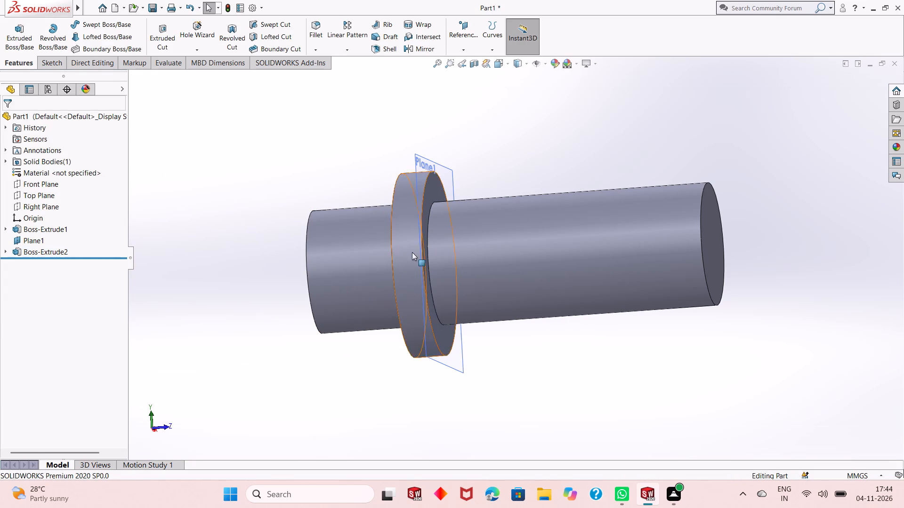
Hide the offset reference plane at the collar.
{"action": "right_click", "coordinate": [449, 172]}
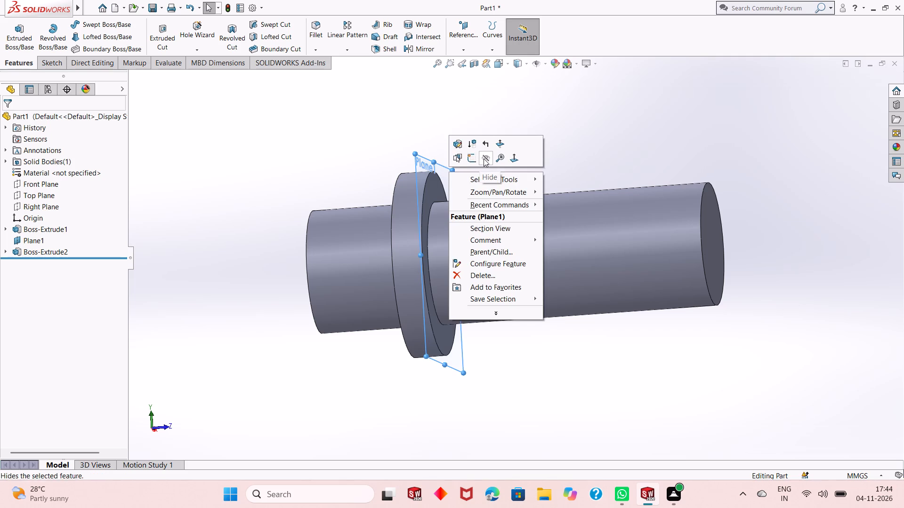
{"action": "left_click", "coordinate": [484, 159]}
Examine the shaft and its collar from both ends and all around.
{"action": "middle_click_drag", "start_coordinate": [454, 191], "coordinate": [437, 213]}
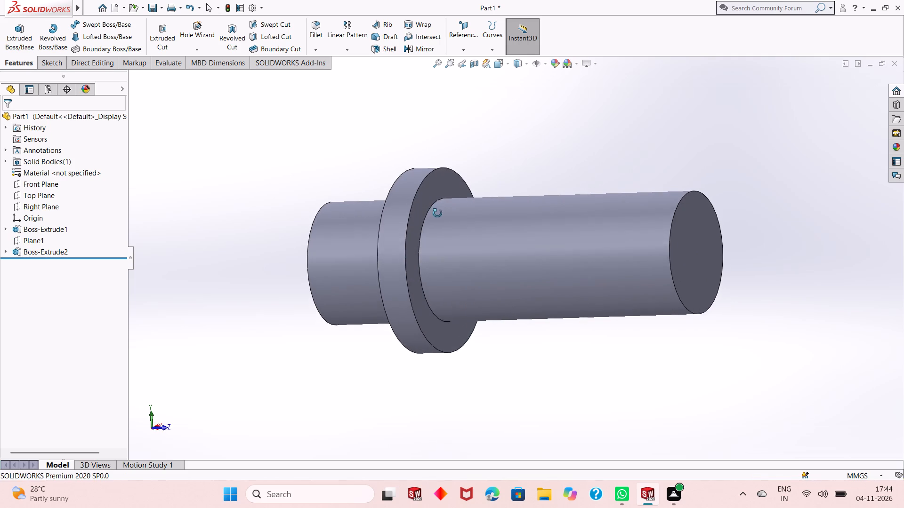
{"action": "middle_click_drag", "start_coordinate": [437, 213], "coordinate": [499, 194]}
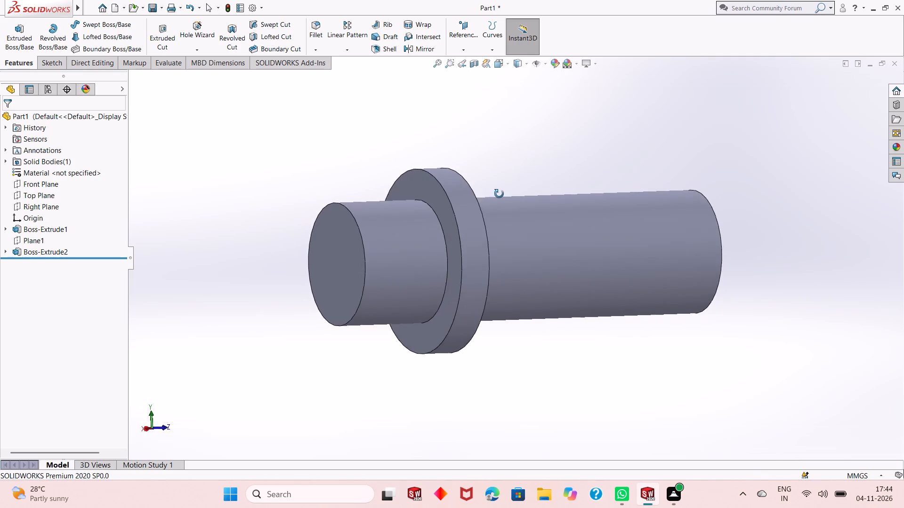
{"action": "middle_click_drag", "start_coordinate": [499, 194], "coordinate": [434, 205]}
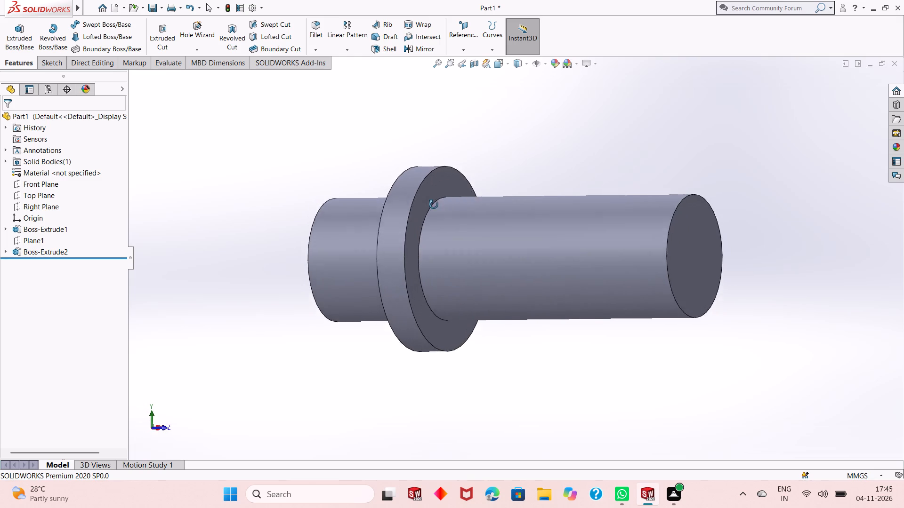
{"action": "middle_click_drag", "start_coordinate": [434, 205], "coordinate": [413, 208]}
{"action": "scroll", "coordinate": [426, 230], "scroll_direction": "down", "scroll_amount": 3}
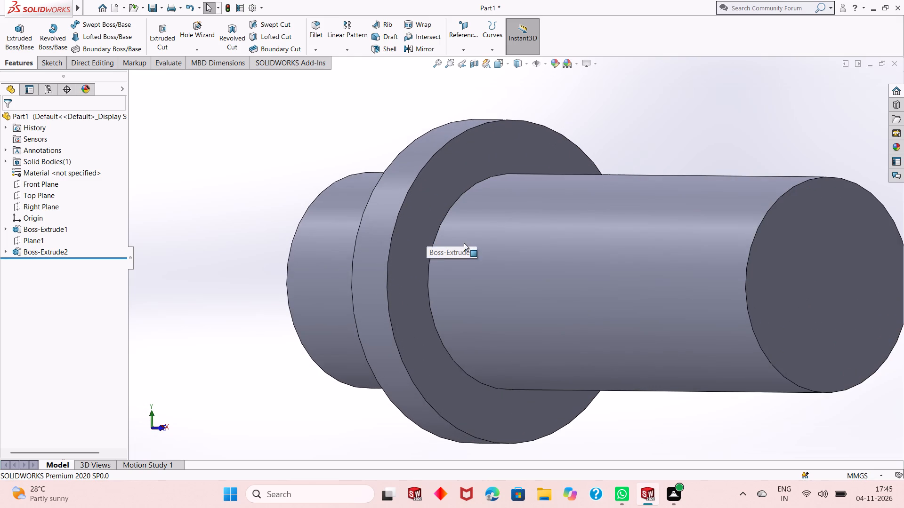
{"action": "scroll", "coordinate": [464, 244], "scroll_direction": "up", "scroll_amount": 2}
{"action": "scroll", "coordinate": [500, 295], "scroll_direction": "up", "scroll_amount": 1}
{"action": "scroll", "coordinate": [560, 246], "scroll_direction": "down", "scroll_amount": 1}
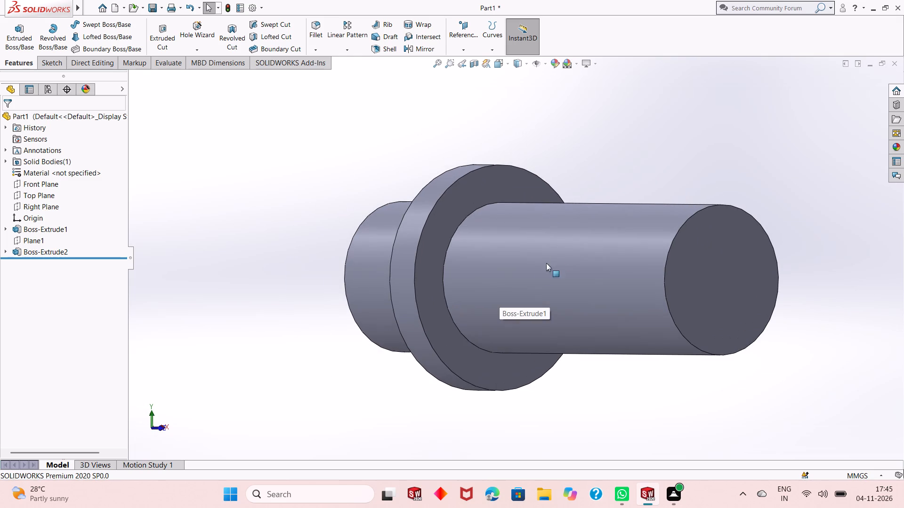
{"action": "scroll", "coordinate": [538, 272], "scroll_direction": "up", "scroll_amount": 2}
{"action": "middle_click_drag", "start_coordinate": [547, 346], "coordinate": [524, 248]}
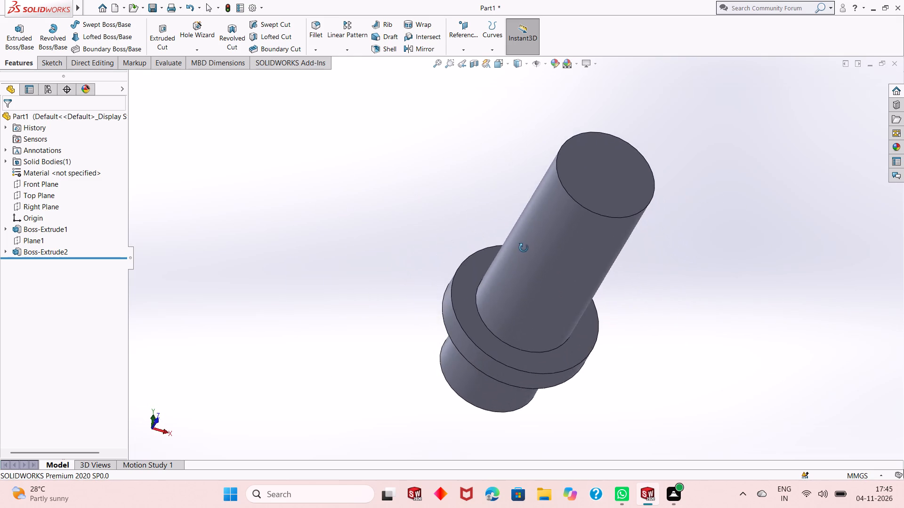
{"action": "middle_click_drag", "start_coordinate": [524, 248], "coordinate": [495, 274]}
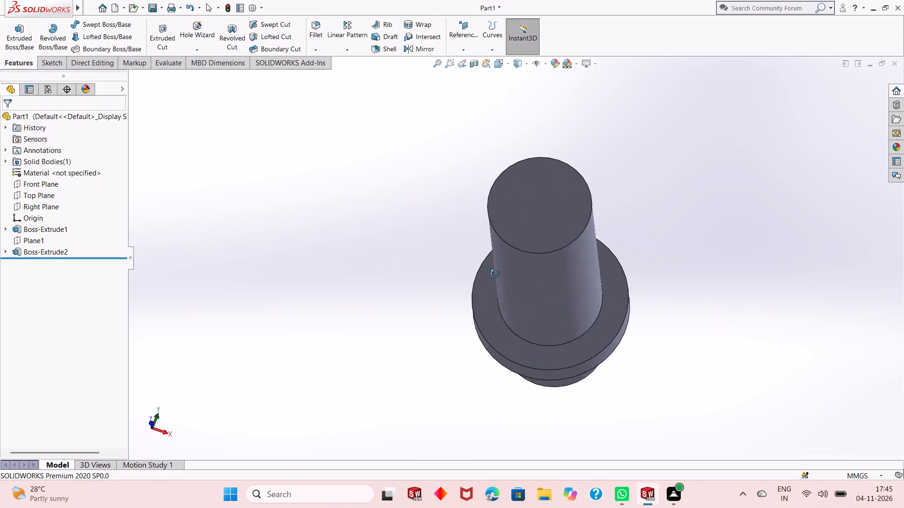
{"action": "middle_click_drag", "start_coordinate": [495, 274], "coordinate": [538, 368]}
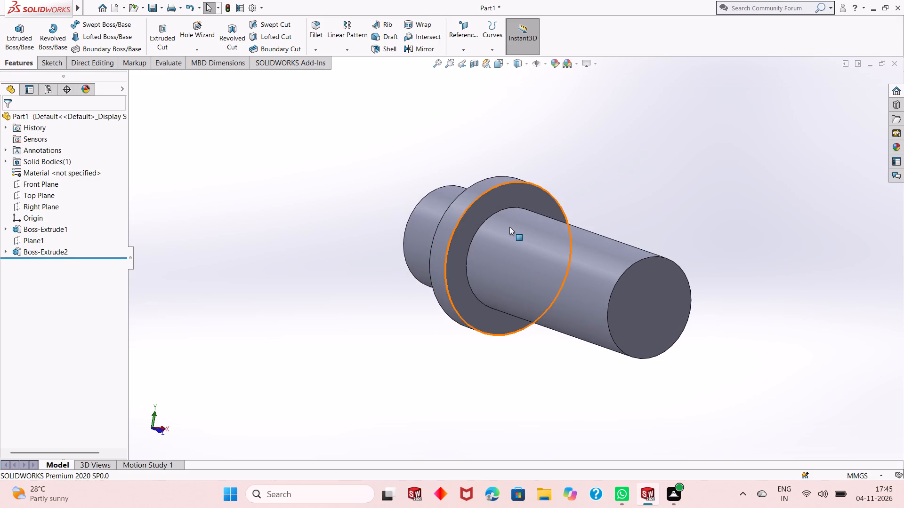
{"action": "scroll", "coordinate": [509, 227], "scroll_direction": "down", "scroll_amount": 3}
{"action": "middle_click_drag", "start_coordinate": [488, 342], "coordinate": [492, 302]}
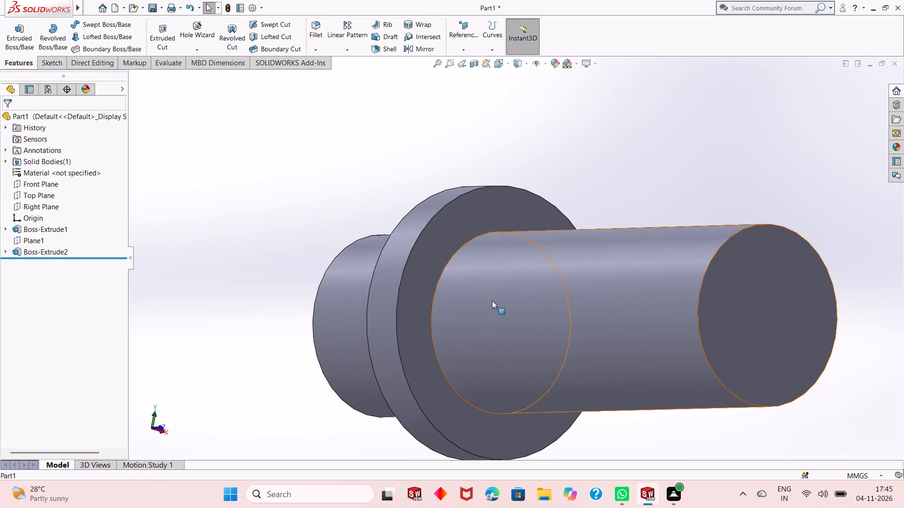
{"action": "scroll", "coordinate": [479, 324], "scroll_direction": "up", "scroll_amount": 2}
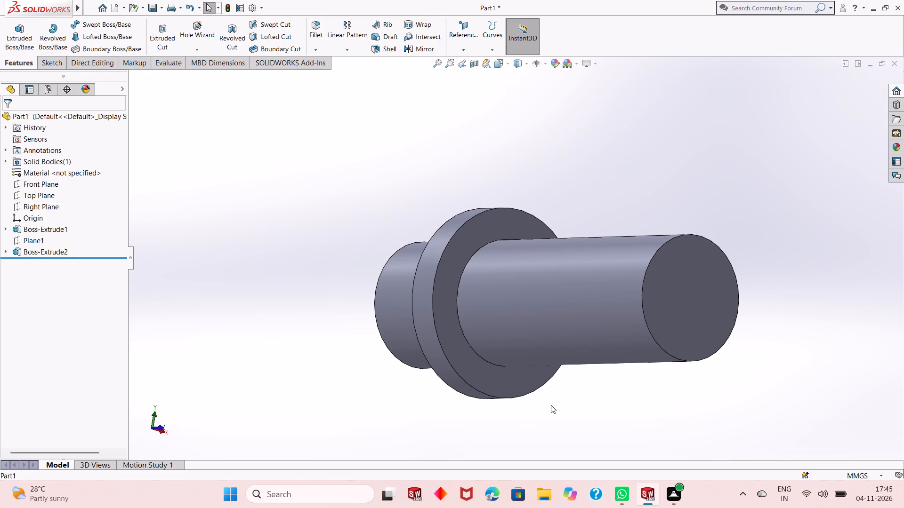
{"action": "middle_click_drag", "start_coordinate": [554, 401], "coordinate": [497, 308]}
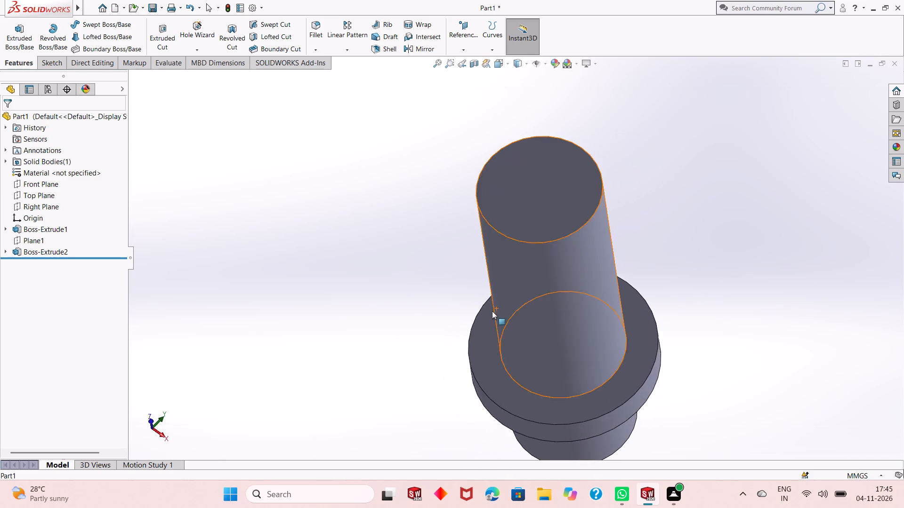
{"action": "middle_click", "coordinate": [495, 309]}
{"action": "middle_click_drag", "start_coordinate": [484, 316], "coordinate": [547, 381]}
{"action": "middle_click_drag", "start_coordinate": [612, 283], "coordinate": [603, 356]}
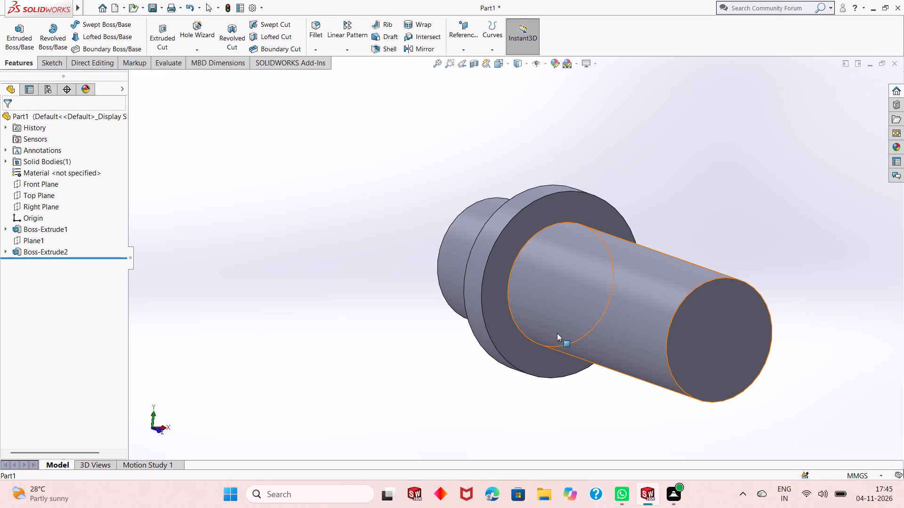
{"action": "middle_click_drag", "start_coordinate": [469, 368], "coordinate": [581, 275]}
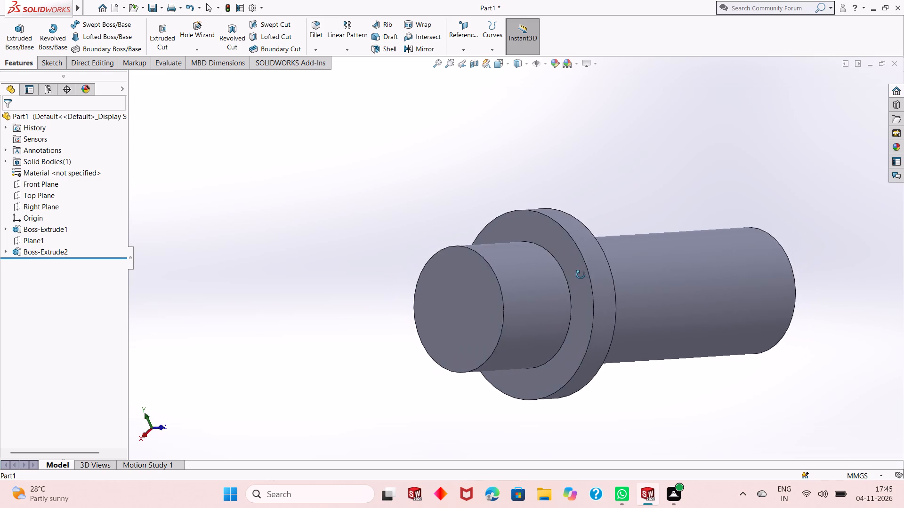
{"action": "middle_click_drag", "start_coordinate": [581, 275], "coordinate": [589, 278]}
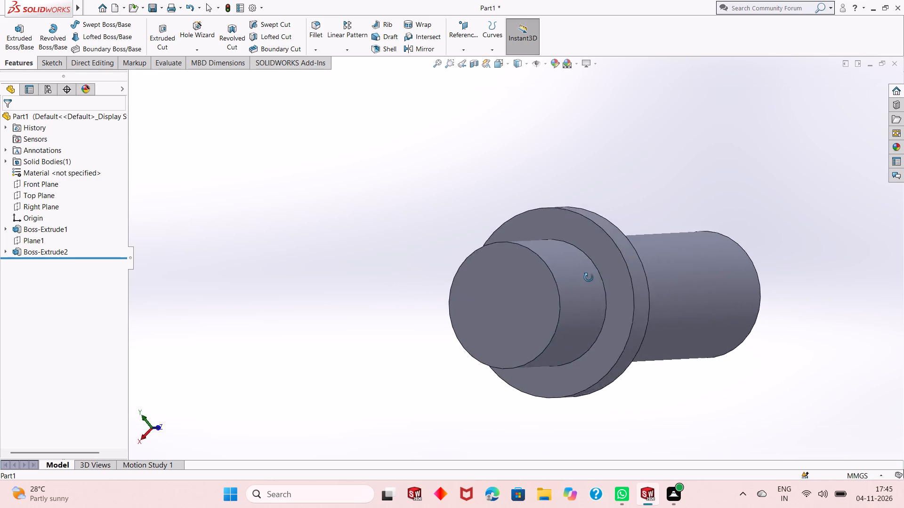
{"action": "middle_click_drag", "start_coordinate": [589, 278], "coordinate": [544, 270]}
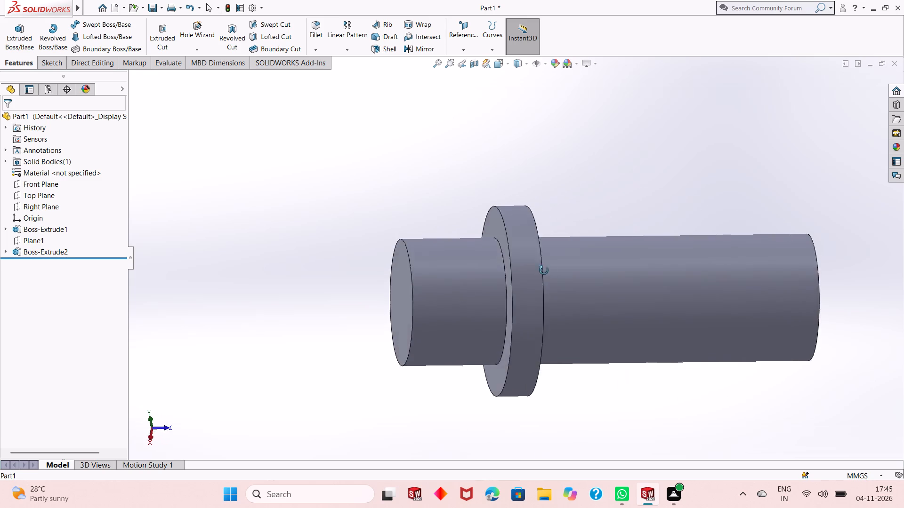
{"action": "middle_click_drag", "start_coordinate": [544, 270], "coordinate": [716, 266]}
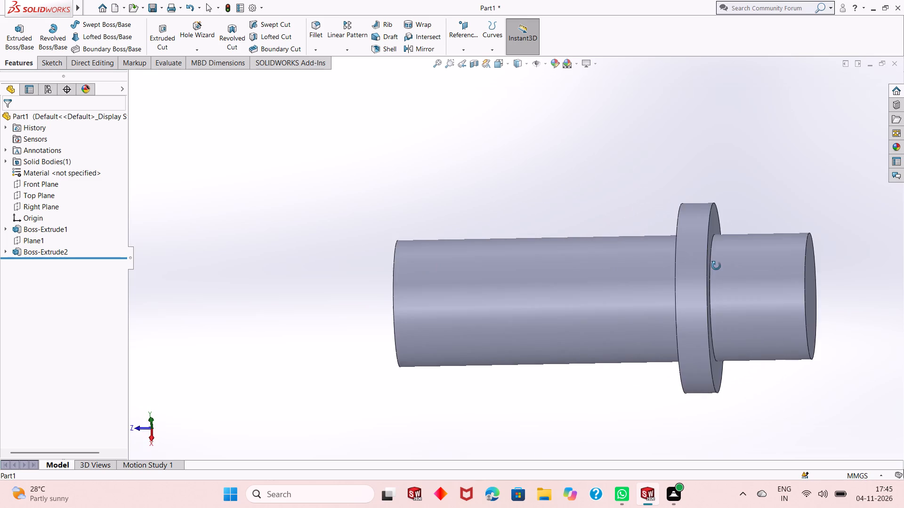
{"action": "middle_click_drag", "start_coordinate": [716, 266], "coordinate": [572, 278]}
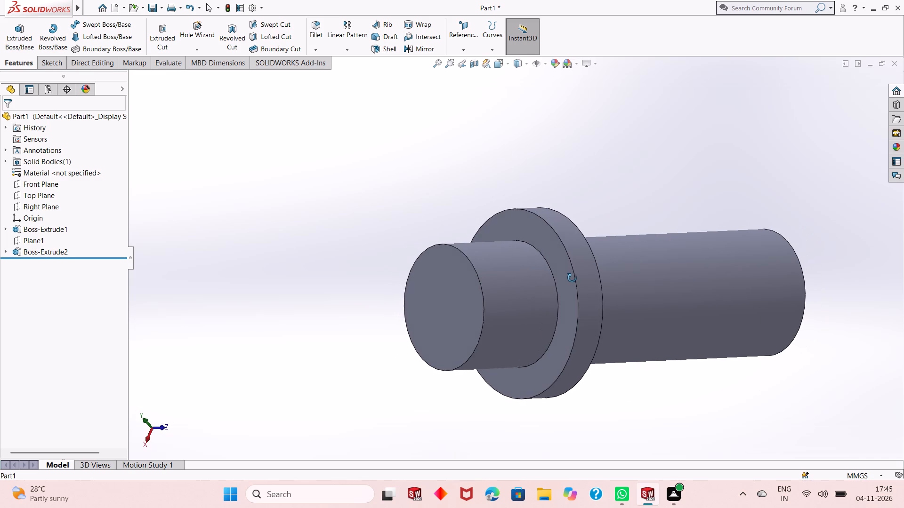
{"action": "middle_click_drag", "start_coordinate": [572, 278], "coordinate": [570, 302]}
{"action": "scroll", "coordinate": [628, 317], "scroll_direction": "down", "scroll_amount": 1}
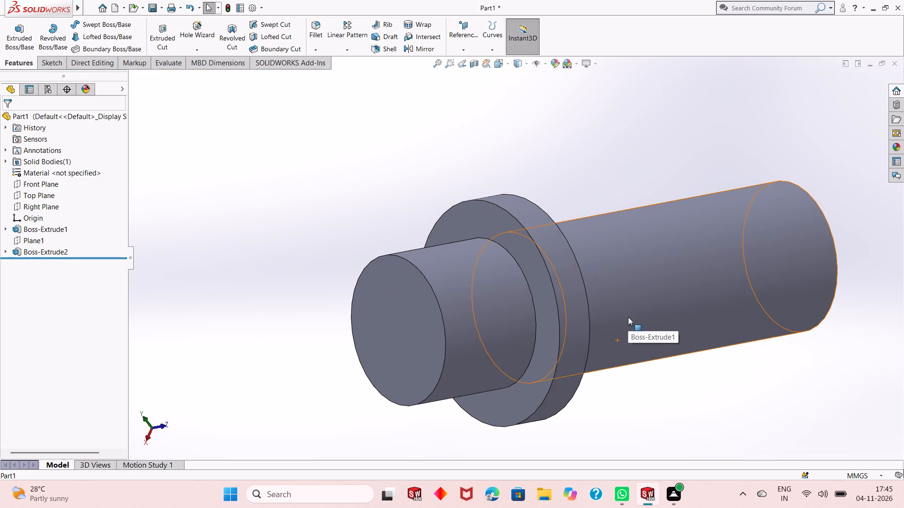
{"action": "scroll", "coordinate": [611, 317], "scroll_direction": "up", "scroll_amount": 1}
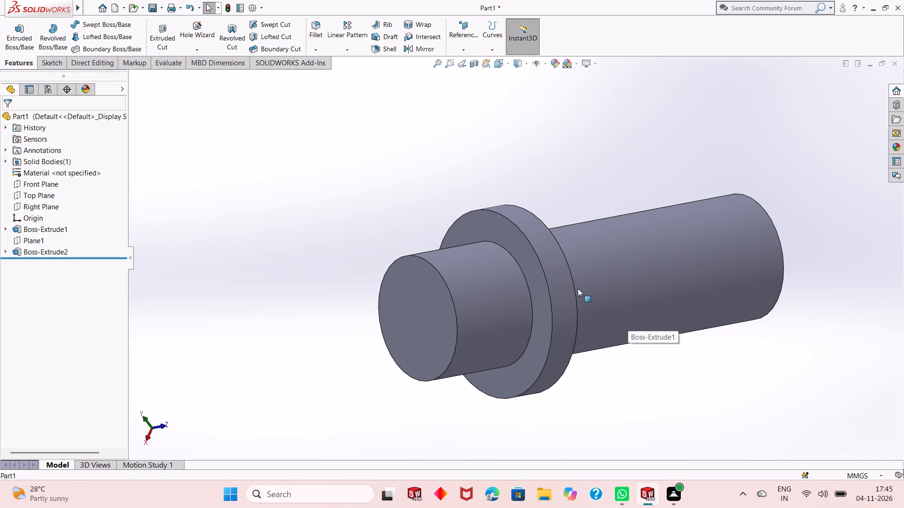
{"action": "scroll", "coordinate": [546, 288], "scroll_direction": "down", "scroll_amount": 2}
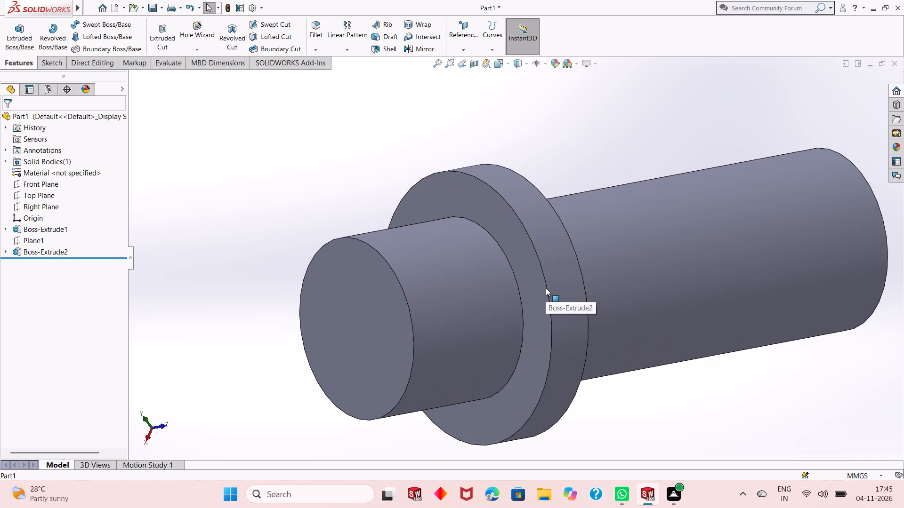
{"action": "scroll", "coordinate": [546, 288], "scroll_direction": "up", "scroll_amount": 1}
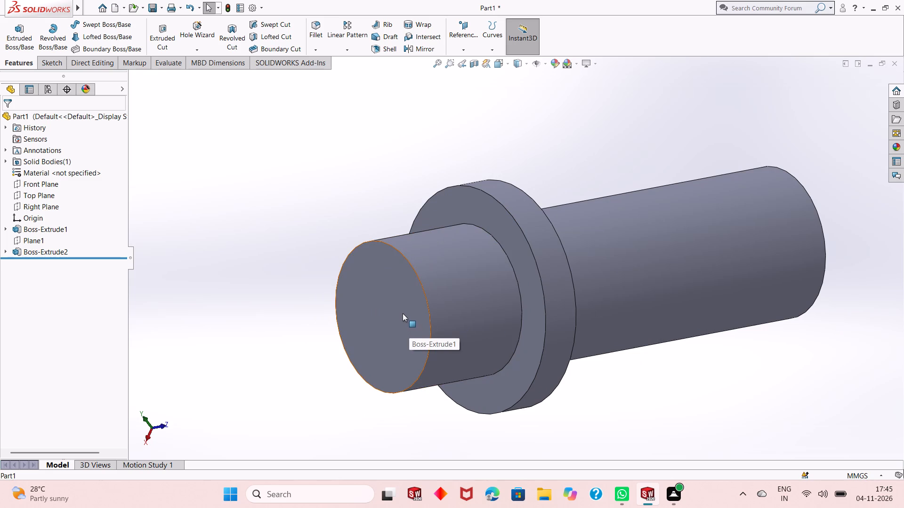
{"action": "middle_click_drag", "start_coordinate": [614, 399], "coordinate": [608, 367]}
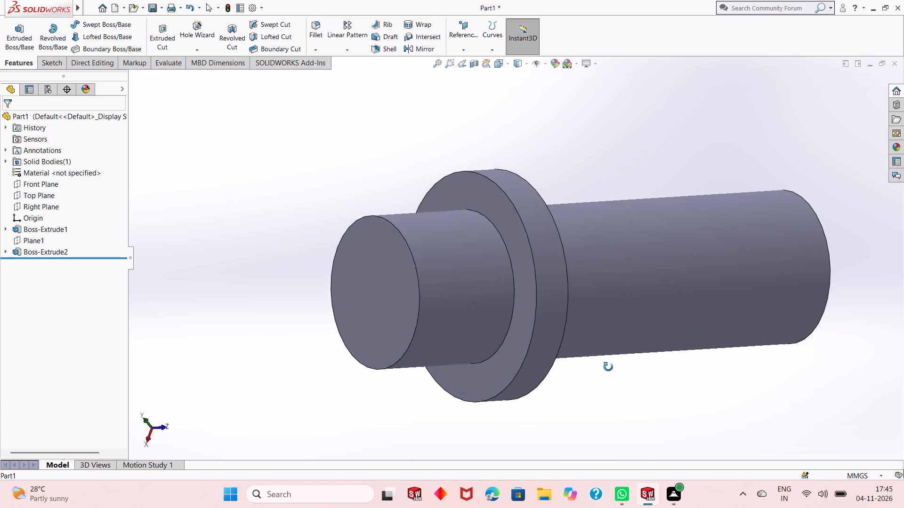
{"action": "middle_click_drag", "start_coordinate": [608, 367], "coordinate": [615, 330]}
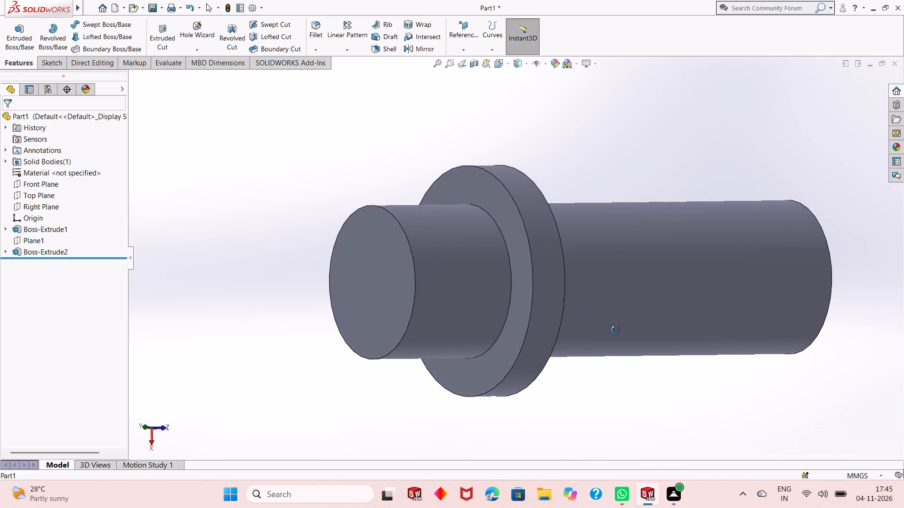
{"action": "middle_click_drag", "start_coordinate": [615, 330], "coordinate": [476, 361]}
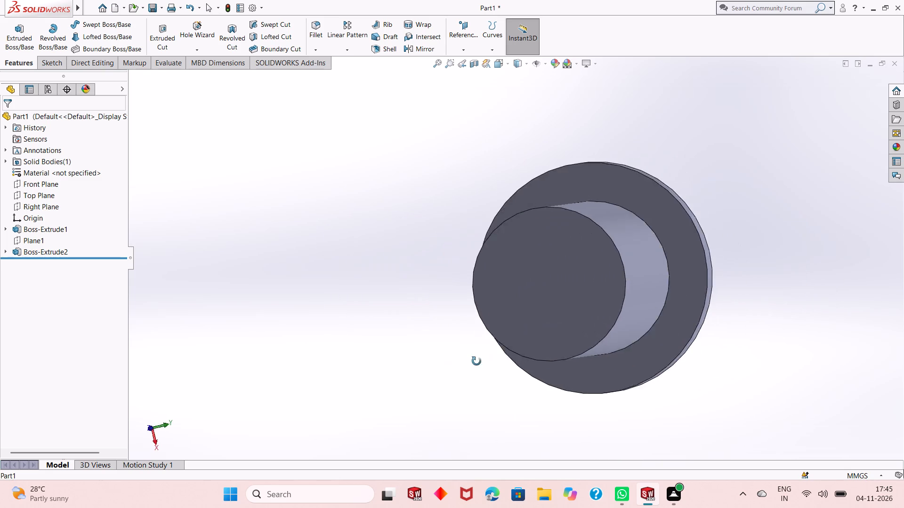
{"action": "middle_click_drag", "start_coordinate": [476, 361], "coordinate": [662, 286]}
{"action": "middle_click_drag", "start_coordinate": [661, 286], "coordinate": [638, 341]}
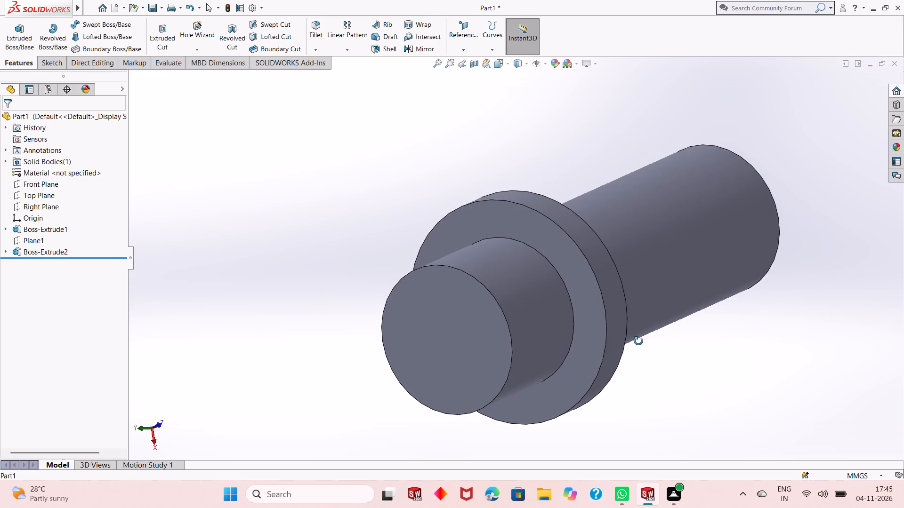
{"action": "middle_click_drag", "start_coordinate": [638, 341], "coordinate": [642, 274]}
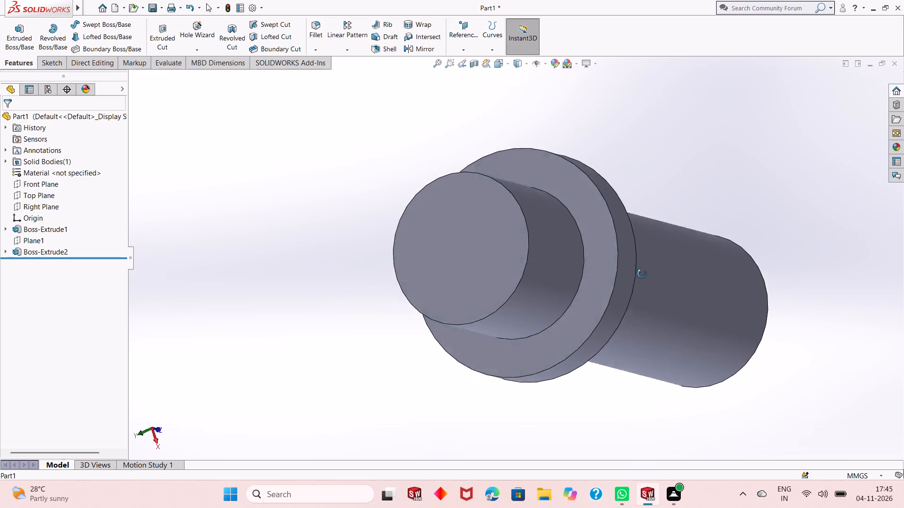
{"action": "middle_click_drag", "start_coordinate": [642, 274], "coordinate": [618, 302]}
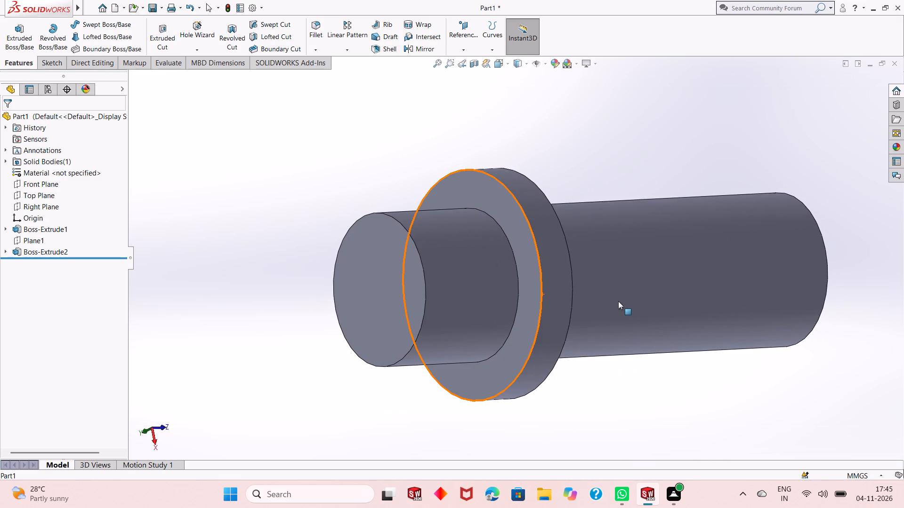
Start a sketch on the end face of the shorter shaft section and draw a circle about 29 mm in diameter centred on the origin.
{"action": "middle_click_drag", "start_coordinate": [618, 301], "coordinate": [641, 296]}
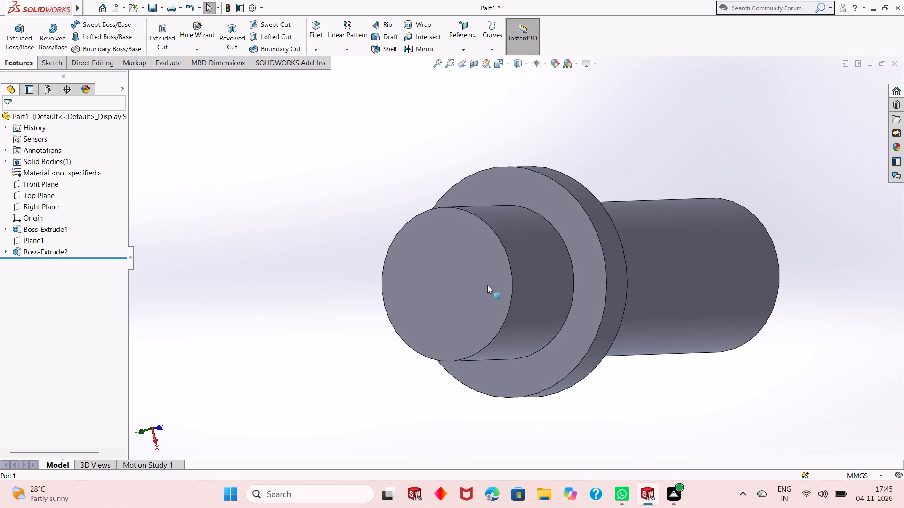
{"action": "left_click", "coordinate": [487, 285]}
{"action": "left_click", "coordinate": [528, 260]}
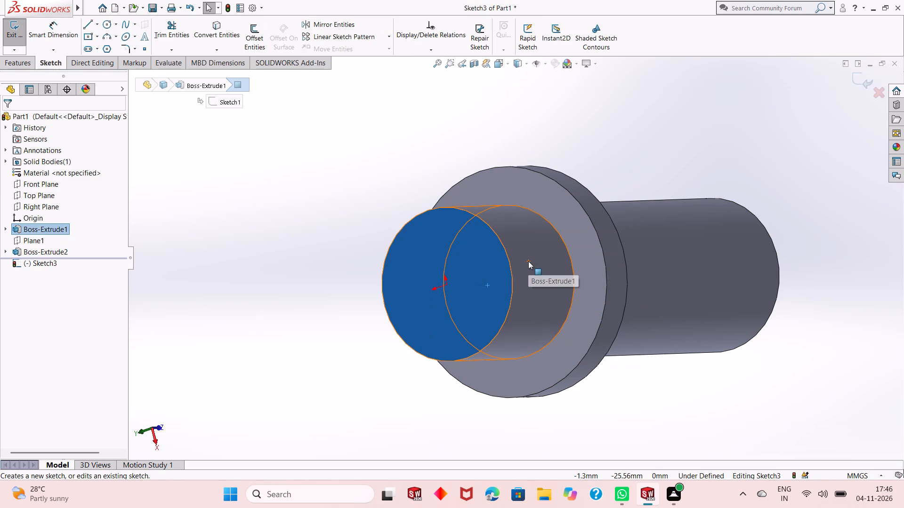
{"action": "key", "text": "ctrl+8"}
{"action": "scroll", "coordinate": [528, 261], "scroll_direction": "up", "scroll_amount": 1}
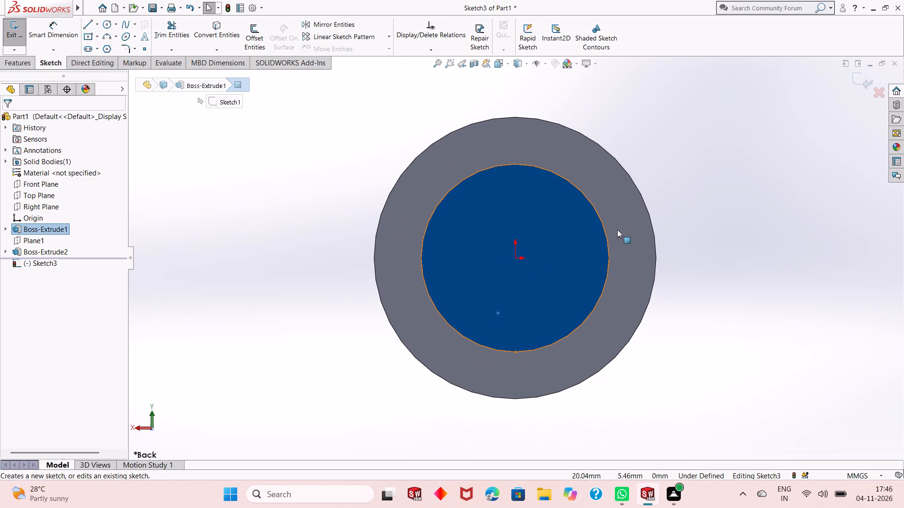
{"action": "left_click", "coordinate": [721, 220]}
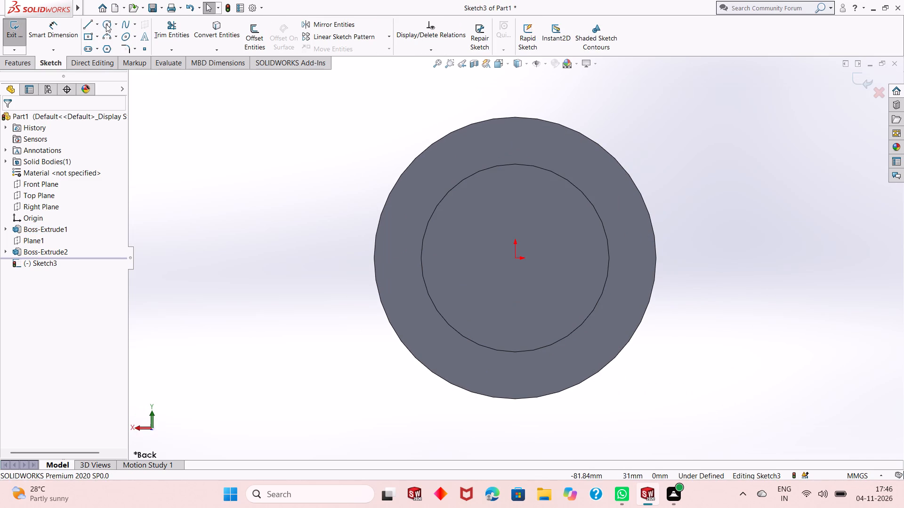
{"action": "left_click", "coordinate": [106, 24]}
{"action": "left_click", "coordinate": [515, 258]}
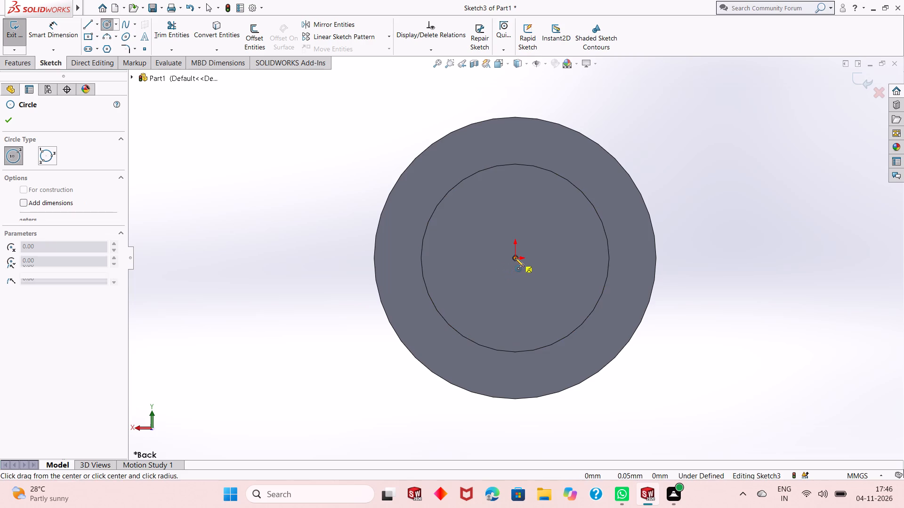
{"action": "left_click", "coordinate": [497, 324]}
{"action": "right_click", "coordinate": [659, 190]}
{"action": "left_click", "coordinate": [676, 198]}
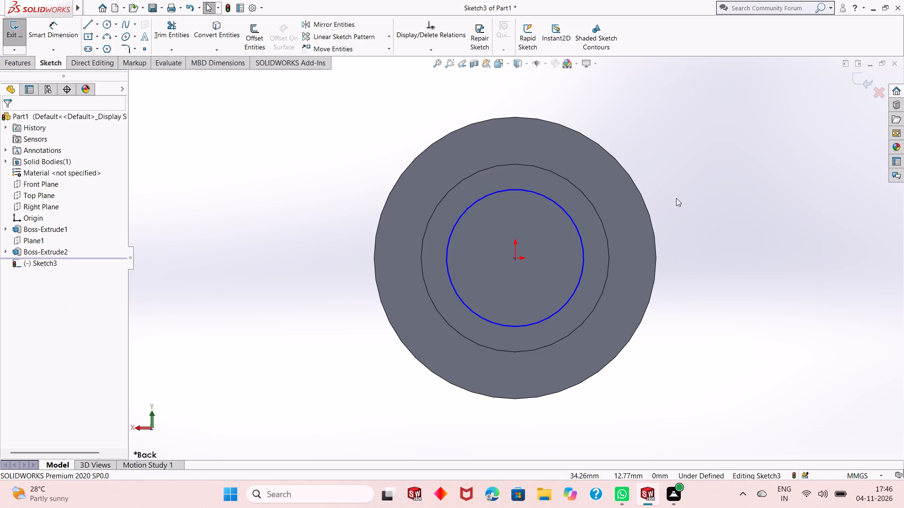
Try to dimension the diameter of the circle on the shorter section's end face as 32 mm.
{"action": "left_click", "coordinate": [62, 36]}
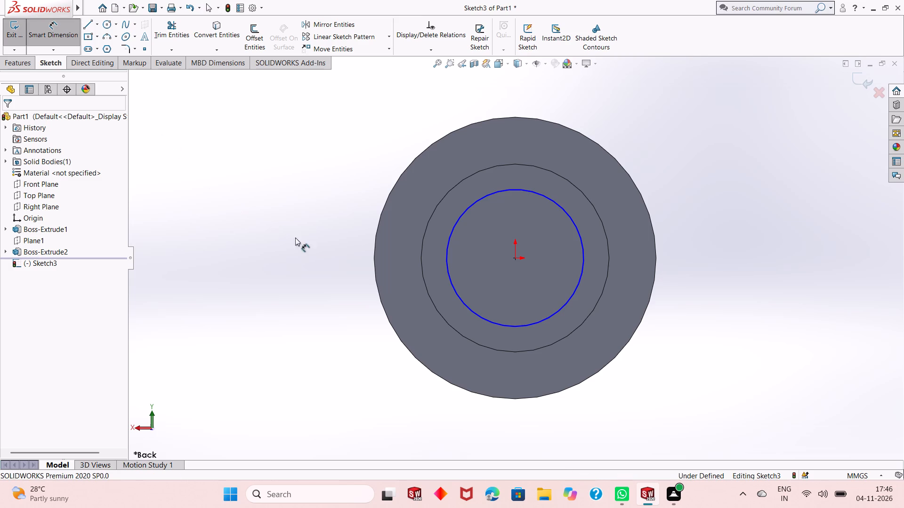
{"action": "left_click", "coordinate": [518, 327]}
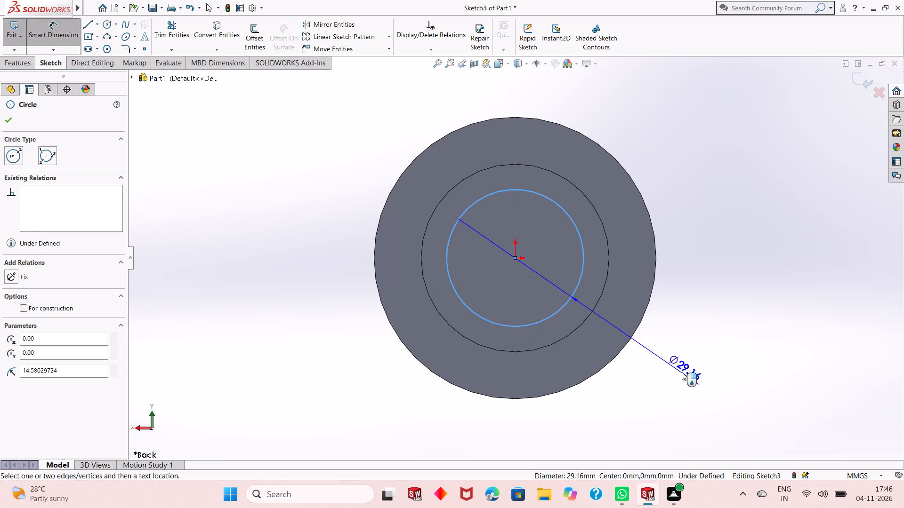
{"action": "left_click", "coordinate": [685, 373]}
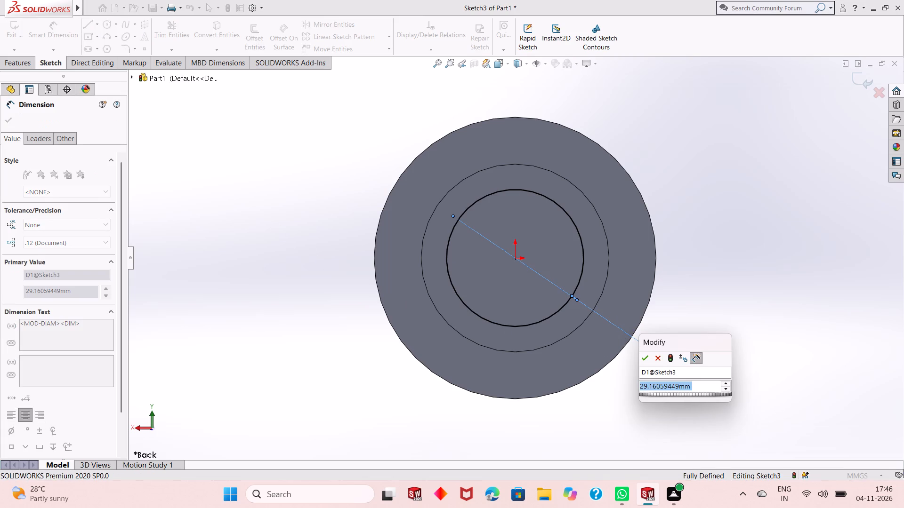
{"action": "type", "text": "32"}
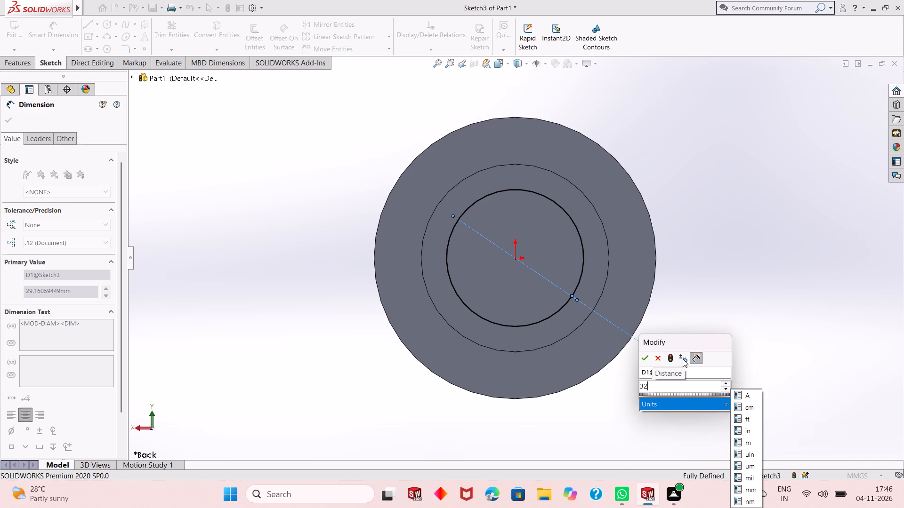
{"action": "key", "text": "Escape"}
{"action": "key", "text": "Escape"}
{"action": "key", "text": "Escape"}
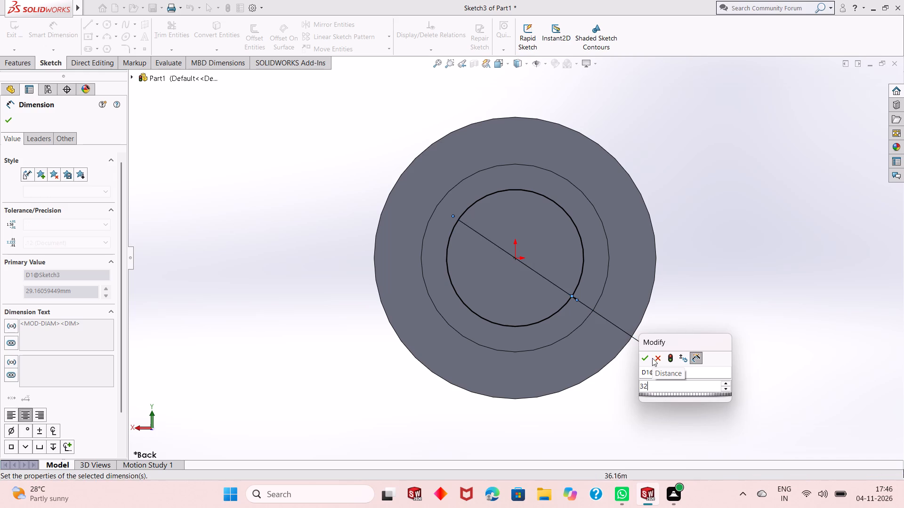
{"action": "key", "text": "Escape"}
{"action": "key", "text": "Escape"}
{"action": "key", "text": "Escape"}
Delete the circle and its diameter dimension from the sketch on the shorter section's end face.
{"action": "left_click", "coordinate": [557, 309]}
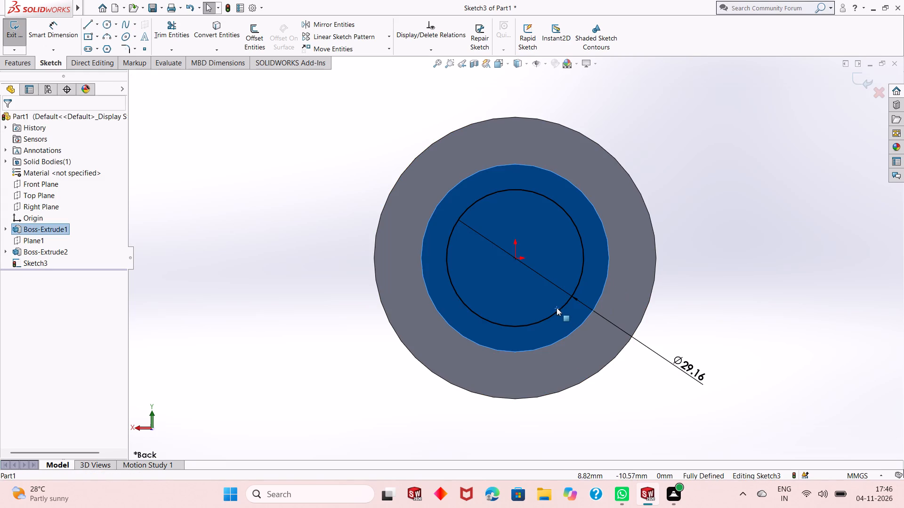
{"action": "key", "text": "Escape"}
{"action": "key", "text": "Escape"}
{"action": "left_click", "coordinate": [564, 310]}
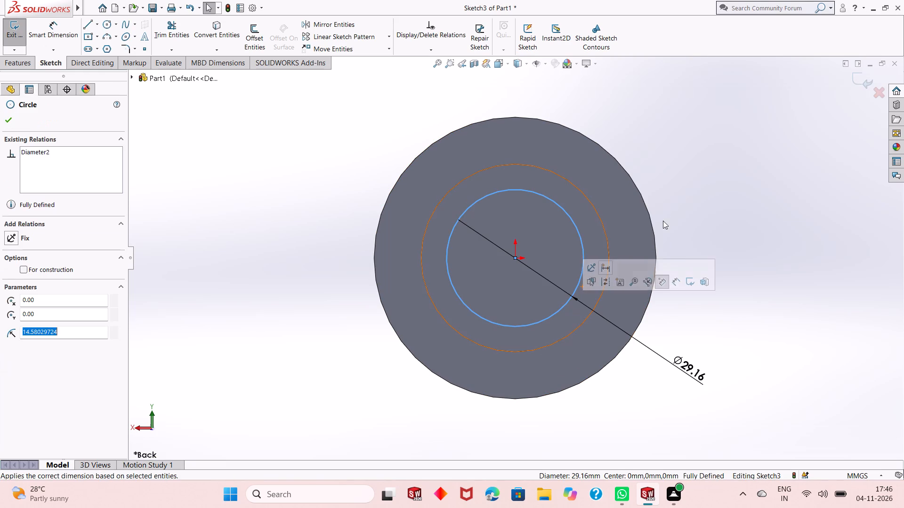
{"action": "right_click", "coordinate": [692, 191]}
{"action": "left_click", "coordinate": [708, 329]}
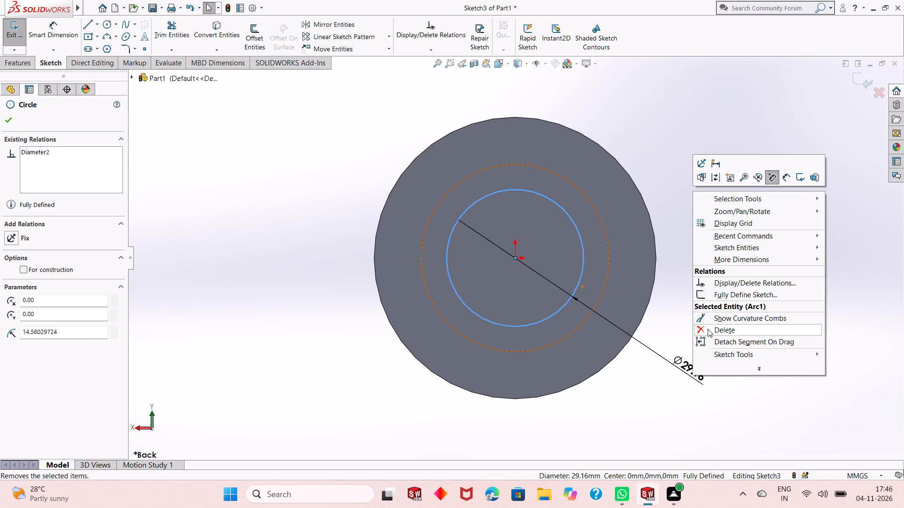
{"action": "left_click", "coordinate": [398, 248]}
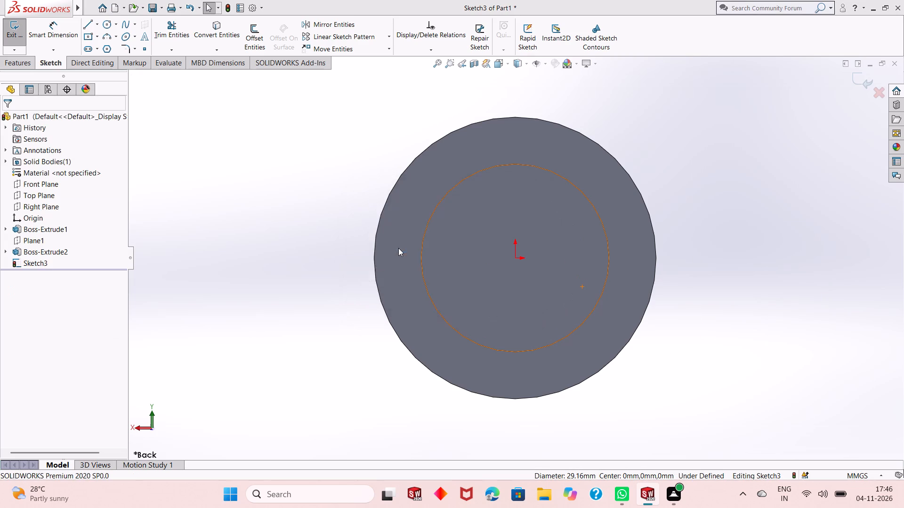
{"action": "key", "text": "Escape"}
{"action": "key", "text": "Escape"}
{"action": "key", "text": "Escape"}
Examine the shorter section's end face and the adjoining collar at an angle, near and far.
{"action": "middle_click_drag", "start_coordinate": [693, 270], "coordinate": [685, 276]}
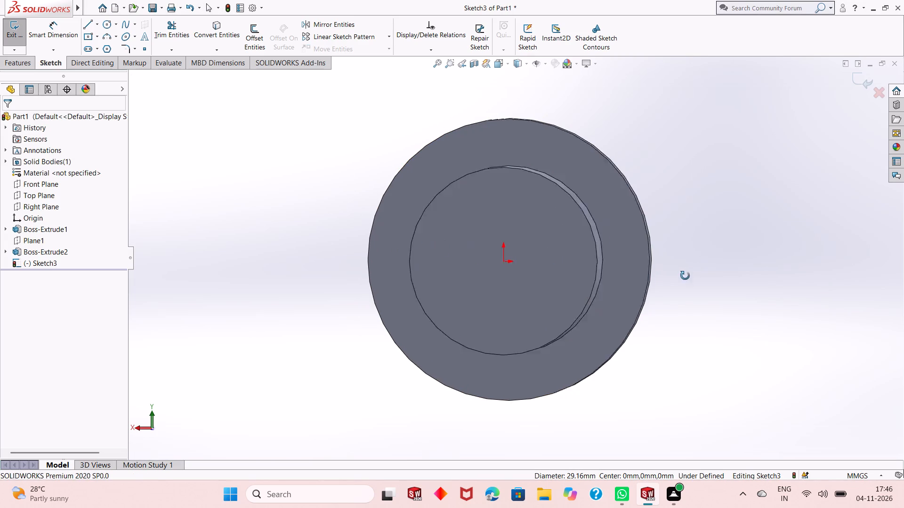
{"action": "middle_click_drag", "start_coordinate": [685, 276], "coordinate": [665, 286]}
{"action": "scroll", "coordinate": [403, 291], "scroll_direction": "up", "scroll_amount": 3}
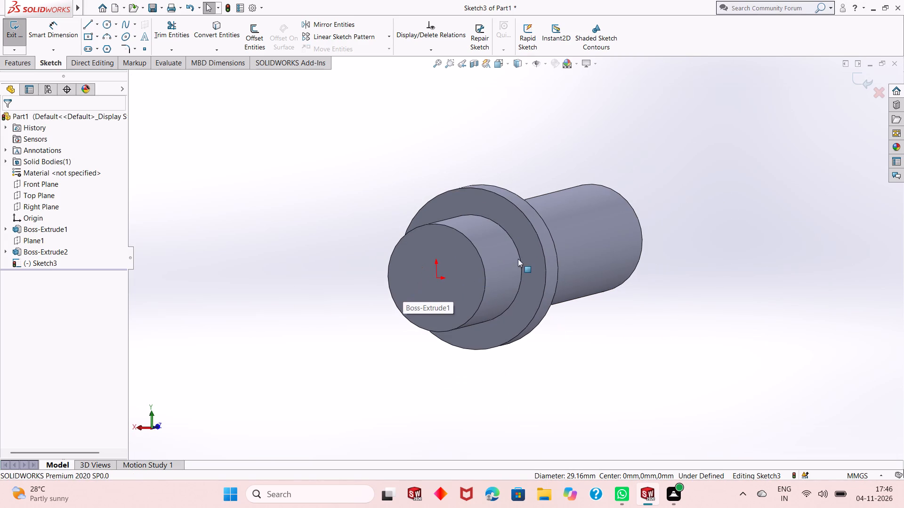
{"action": "scroll", "coordinate": [450, 266], "scroll_direction": "down", "scroll_amount": 3}
{"action": "scroll", "coordinate": [454, 295], "scroll_direction": "up", "scroll_amount": 2}
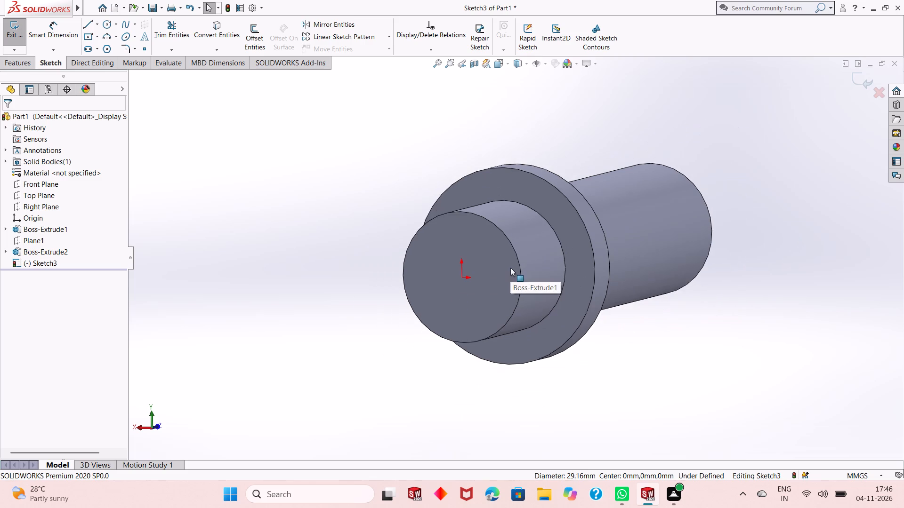
{"action": "scroll", "coordinate": [509, 268], "scroll_direction": "down", "scroll_amount": 1}
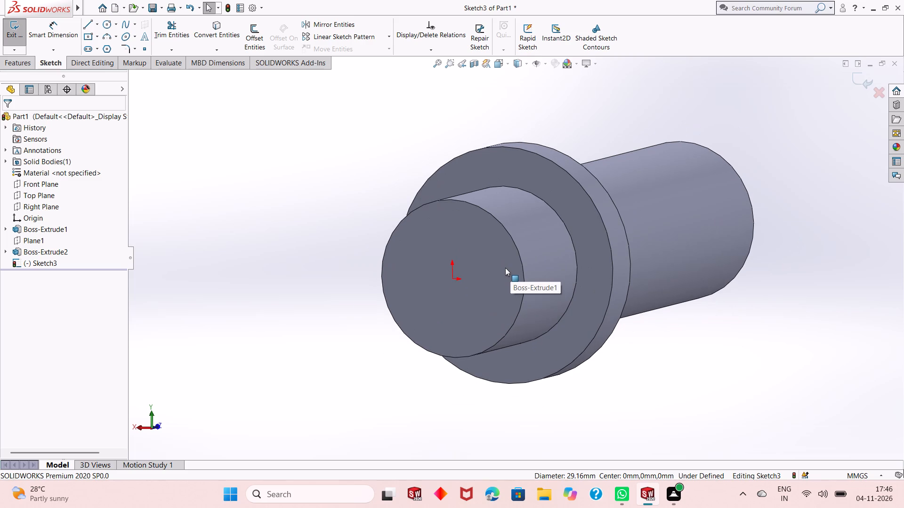
{"action": "scroll", "coordinate": [500, 268], "scroll_direction": "down", "scroll_amount": 2}
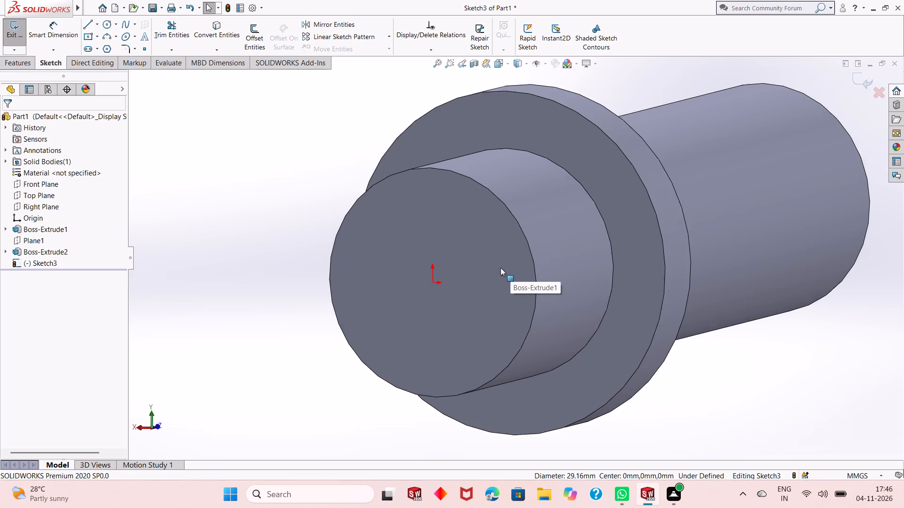
{"action": "scroll", "coordinate": [500, 268], "scroll_direction": "up", "scroll_amount": 2}
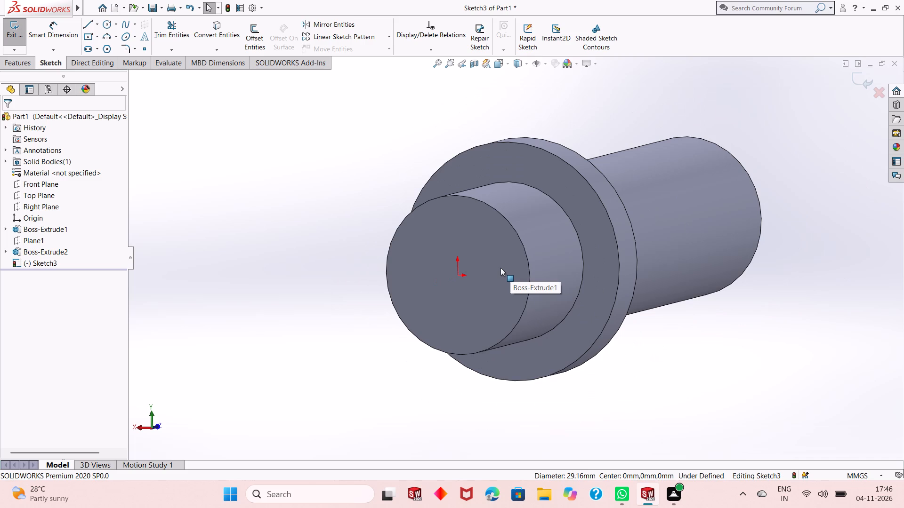
{"action": "scroll", "coordinate": [500, 277], "scroll_direction": "down", "scroll_amount": 2}
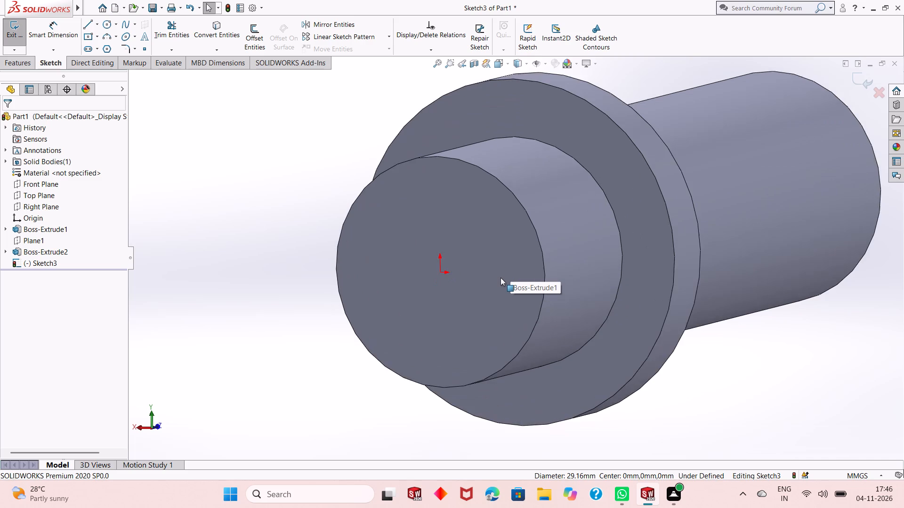
{"action": "scroll", "coordinate": [500, 278], "scroll_direction": "up", "scroll_amount": 3}
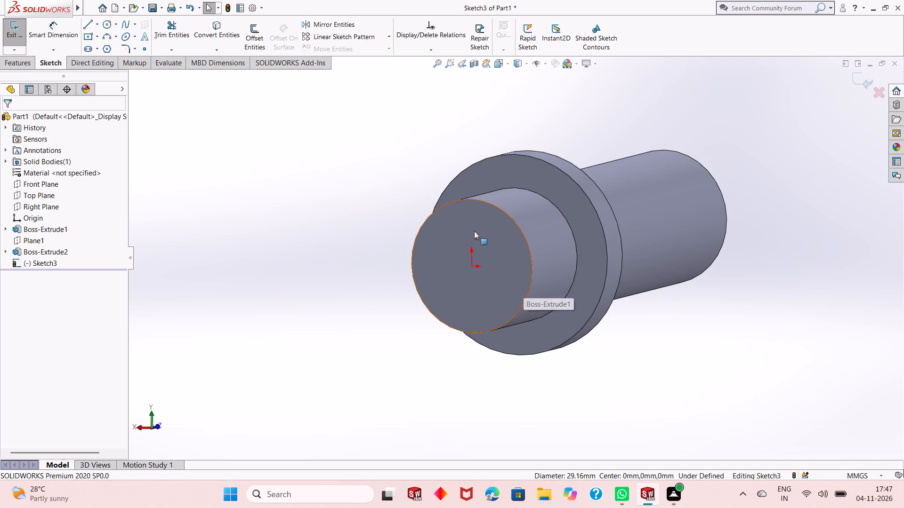
{"action": "left_click", "coordinate": [107, 25]}
{"action": "key", "text": "Escape"}
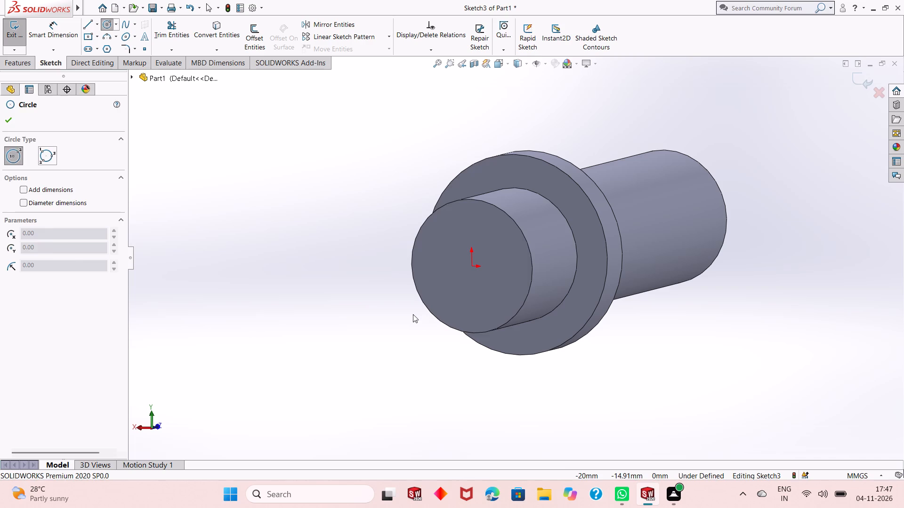
Examine the whole shaft from the side and from both ends, including the shorter section's end face viewed straight on.
{"action": "middle_click_drag", "start_coordinate": [646, 309], "coordinate": [623, 289]}
{"action": "scroll", "coordinate": [591, 295], "scroll_direction": "up", "scroll_amount": 3}
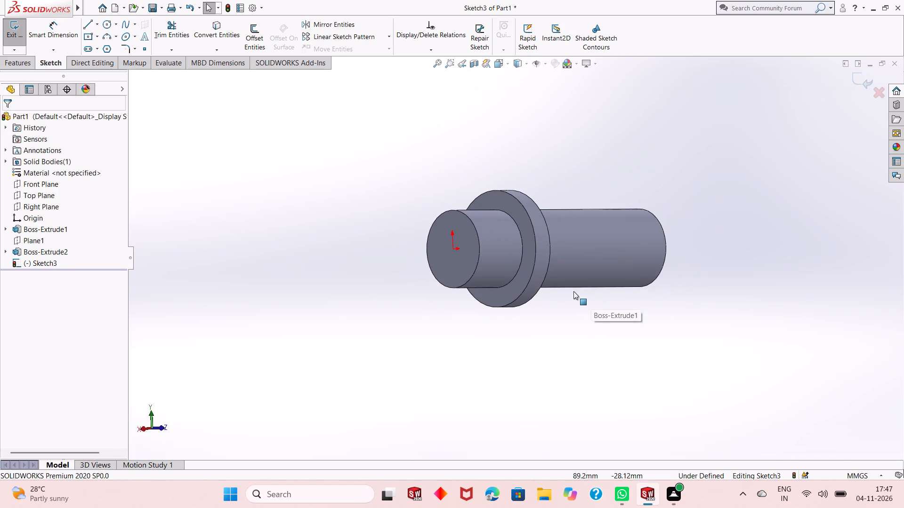
{"action": "middle_click_drag", "start_coordinate": [632, 282], "coordinate": [604, 290]}
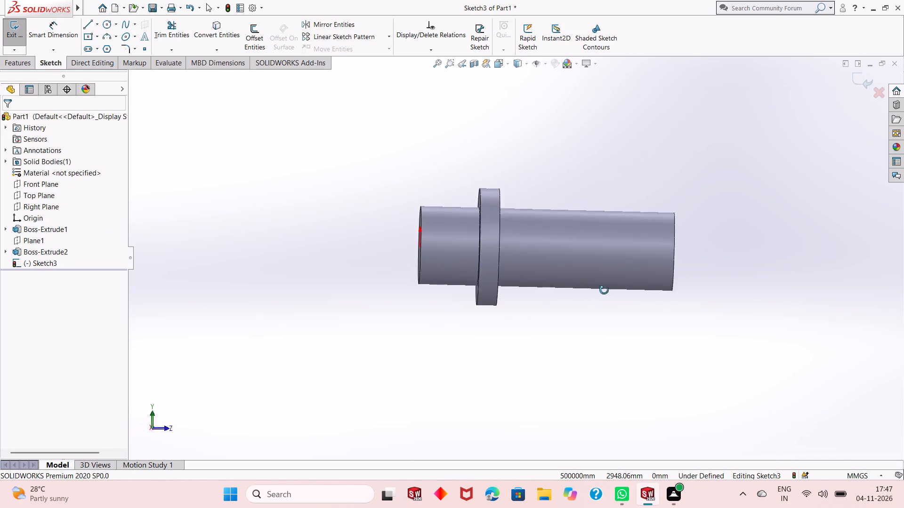
{"action": "middle_click_drag", "start_coordinate": [604, 290], "coordinate": [579, 293]}
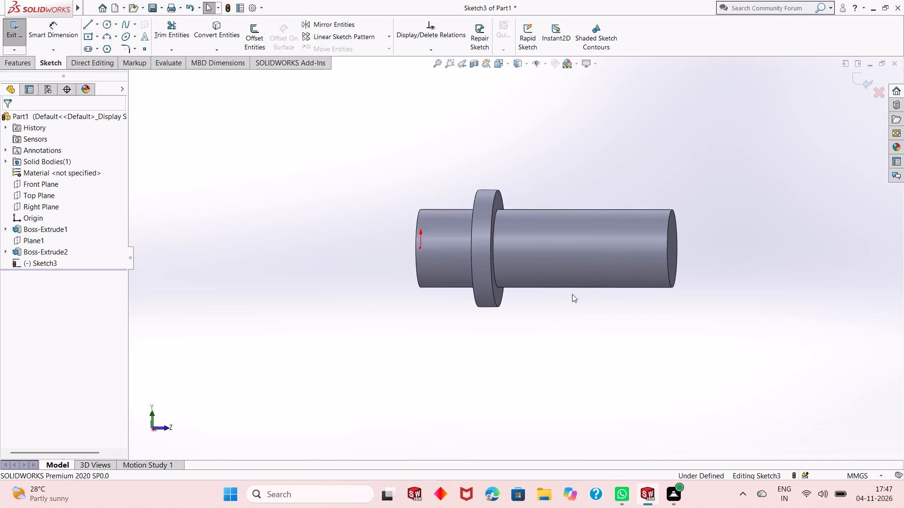
{"action": "scroll", "coordinate": [572, 294], "scroll_direction": "up", "scroll_amount": 1}
{"action": "scroll", "coordinate": [680, 236], "scroll_direction": "down", "scroll_amount": 3}
{"action": "middle_click_drag", "start_coordinate": [564, 356], "coordinate": [599, 307]}
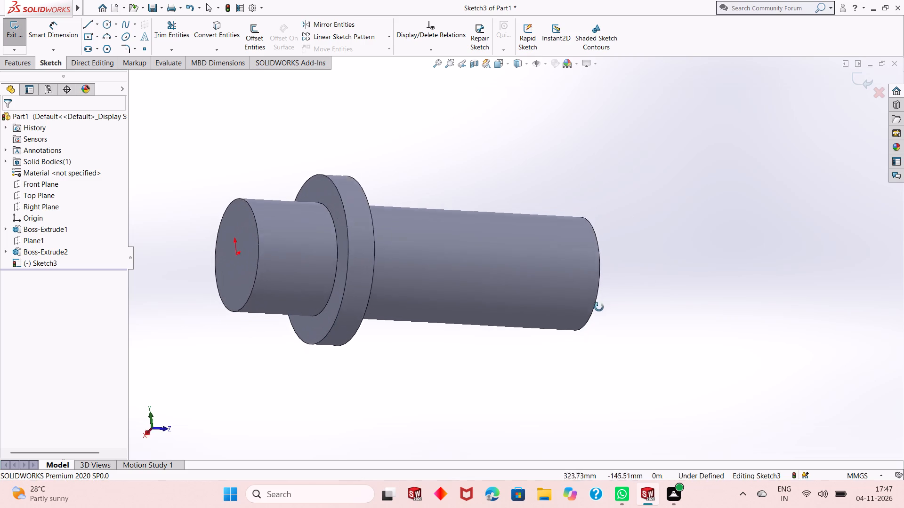
{"action": "middle_click_drag", "start_coordinate": [599, 307], "coordinate": [551, 348]}
{"action": "middle_click_drag", "start_coordinate": [549, 349], "coordinate": [618, 317]}
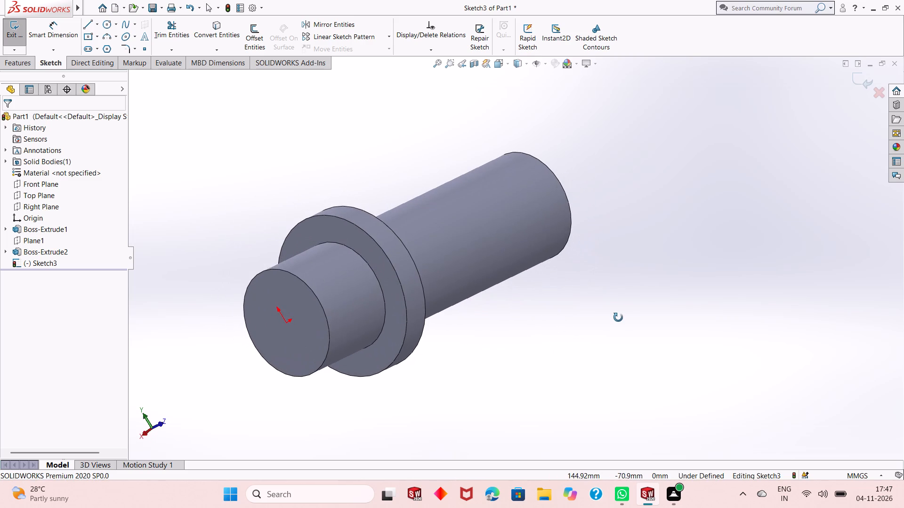
{"action": "middle_click_drag", "start_coordinate": [618, 317], "coordinate": [621, 321]}
{"action": "scroll", "coordinate": [621, 321], "scroll_direction": "up", "scroll_amount": 1}
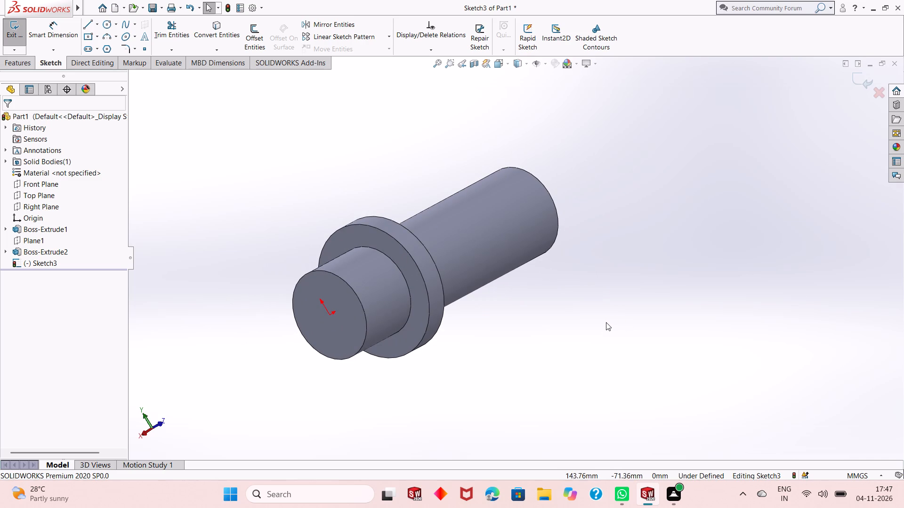
{"action": "middle_click_drag", "start_coordinate": [551, 333], "coordinate": [526, 284]}
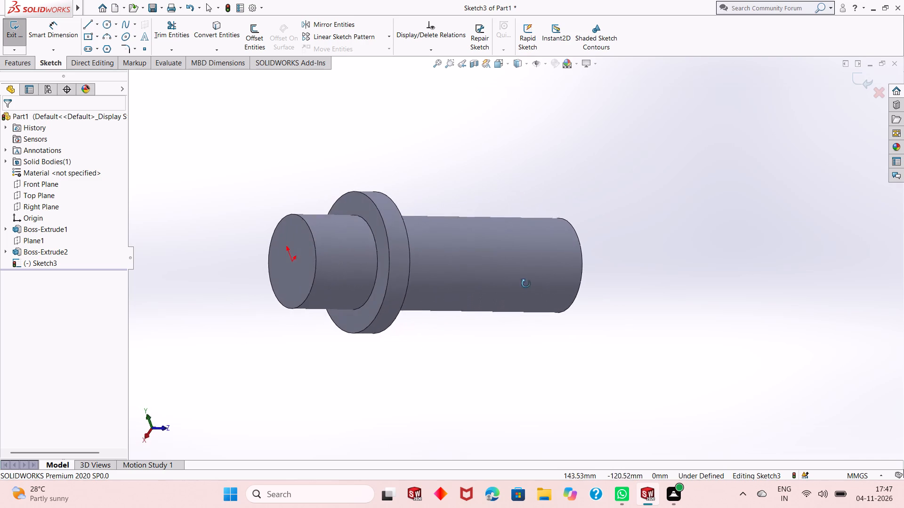
{"action": "middle_click_drag", "start_coordinate": [526, 284], "coordinate": [524, 287]}
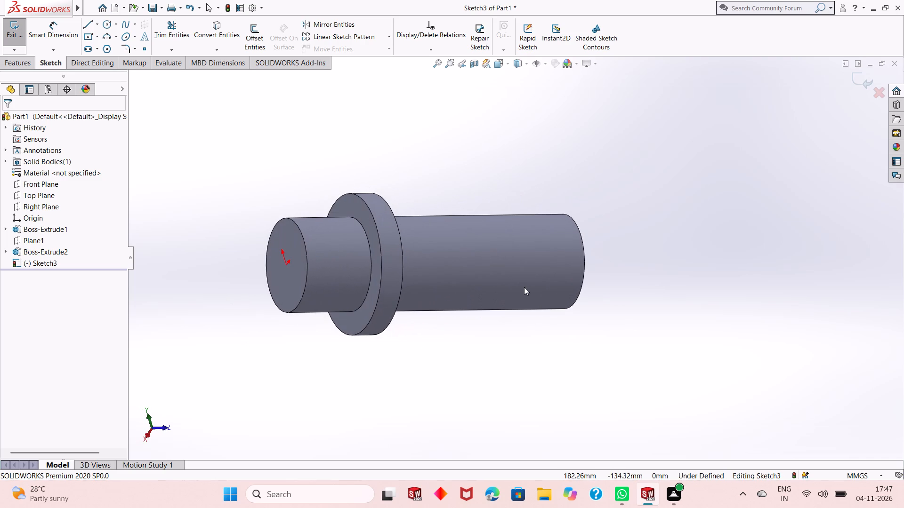
{"action": "middle_click_drag", "start_coordinate": [540, 347], "coordinate": [541, 300]}
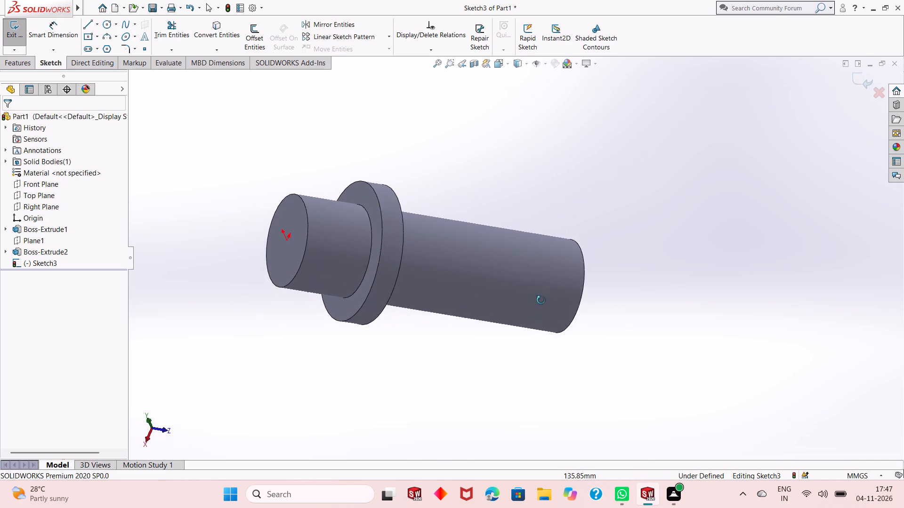
{"action": "middle_click_drag", "start_coordinate": [541, 300], "coordinate": [499, 341]}
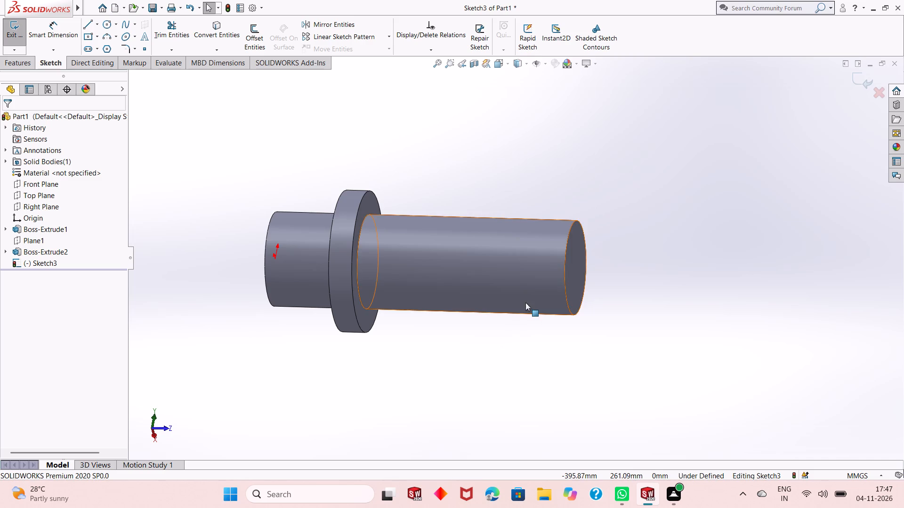
{"action": "middle_click_drag", "start_coordinate": [525, 302], "coordinate": [533, 280]}
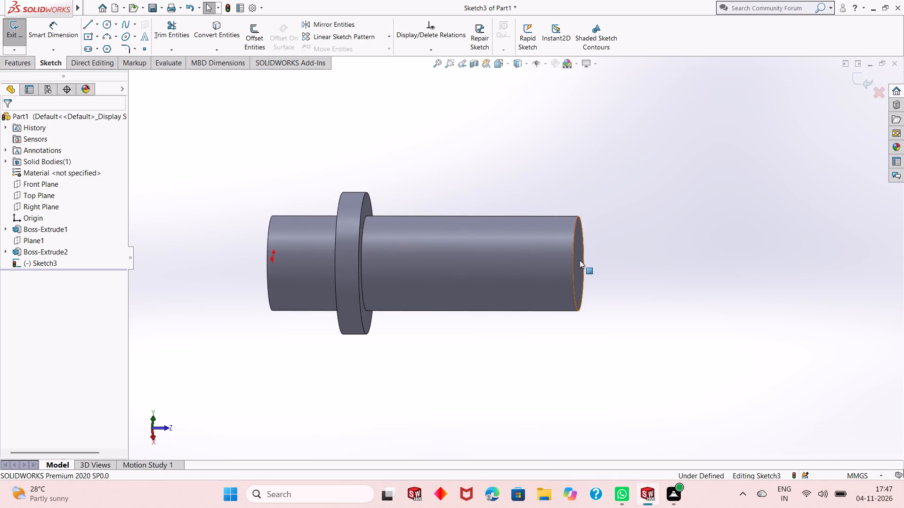
{"action": "middle_click_drag", "start_coordinate": [581, 263], "coordinate": [529, 294]}
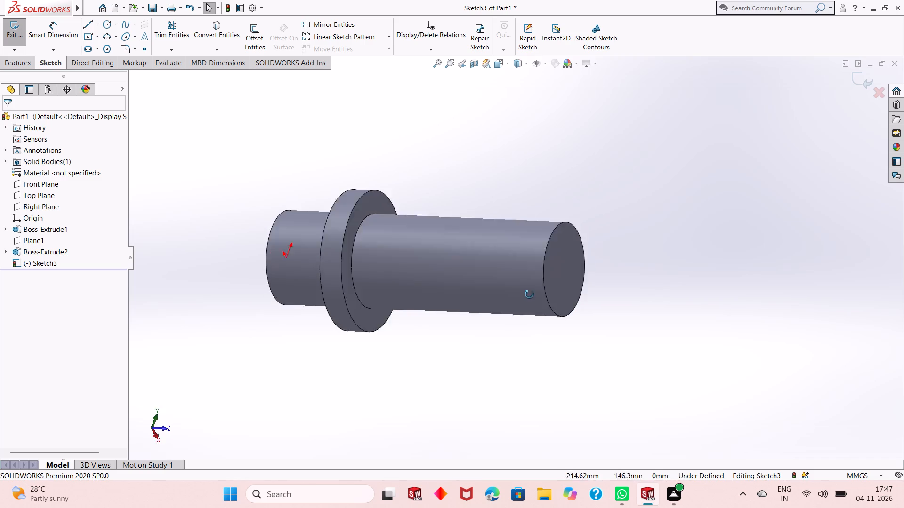
{"action": "middle_click_drag", "start_coordinate": [529, 294], "coordinate": [589, 269]}
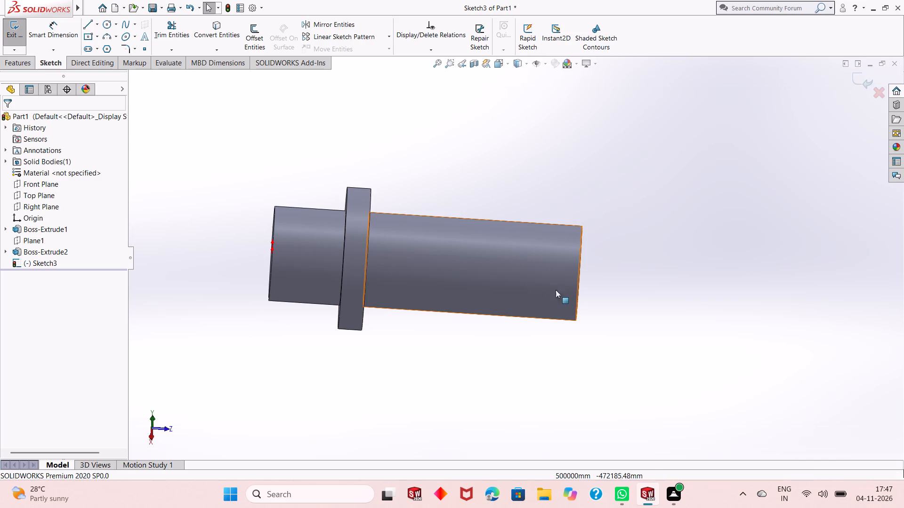
{"action": "middle_click_drag", "start_coordinate": [289, 282], "coordinate": [464, 285]}
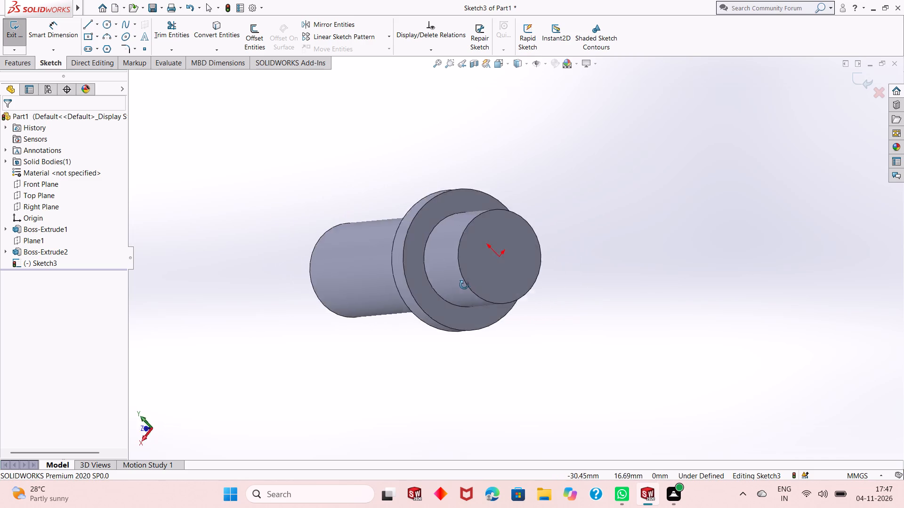
{"action": "middle_click_drag", "start_coordinate": [464, 285], "coordinate": [470, 287]}
{"action": "middle_click_drag", "start_coordinate": [568, 247], "coordinate": [574, 261]}
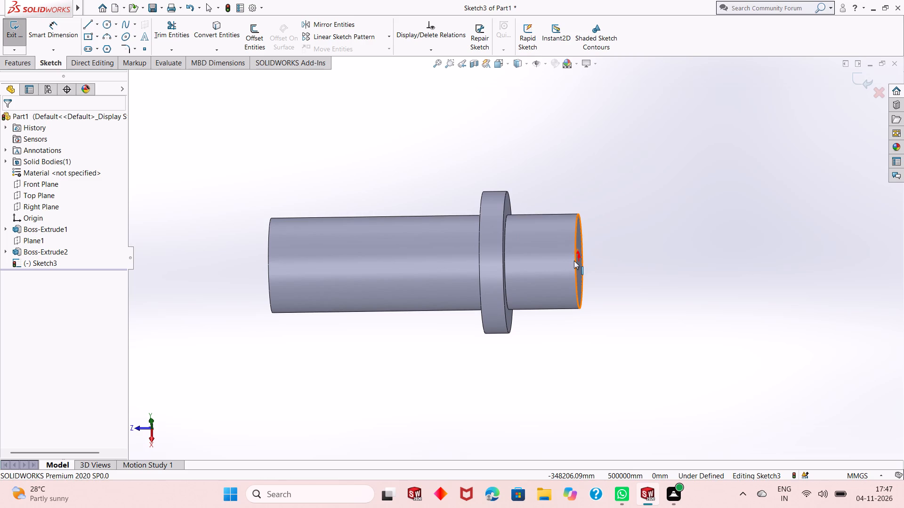
{"action": "key", "text": "ctrl+8"}
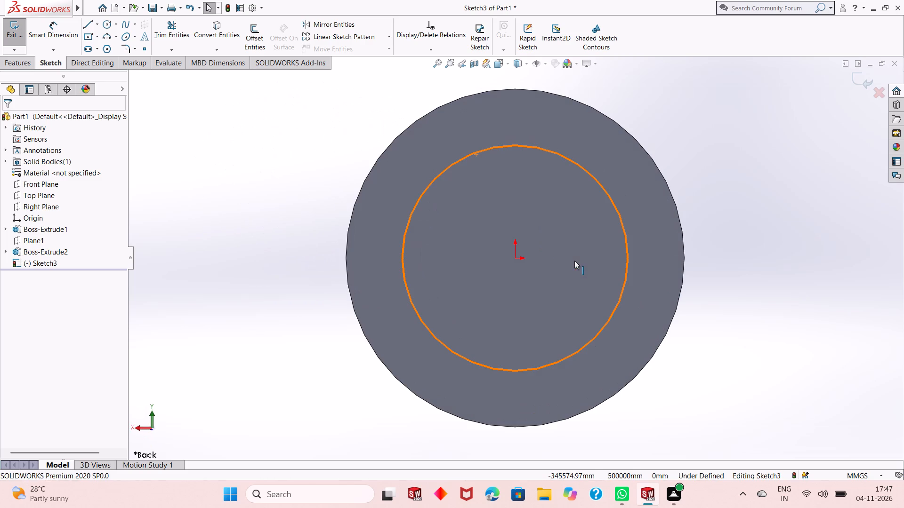
{"action": "scroll", "coordinate": [558, 266], "scroll_direction": "up", "scroll_amount": 2, "text": "ctrl"}
{"action": "middle_click_drag", "start_coordinate": [558, 270], "coordinate": [466, 277]}
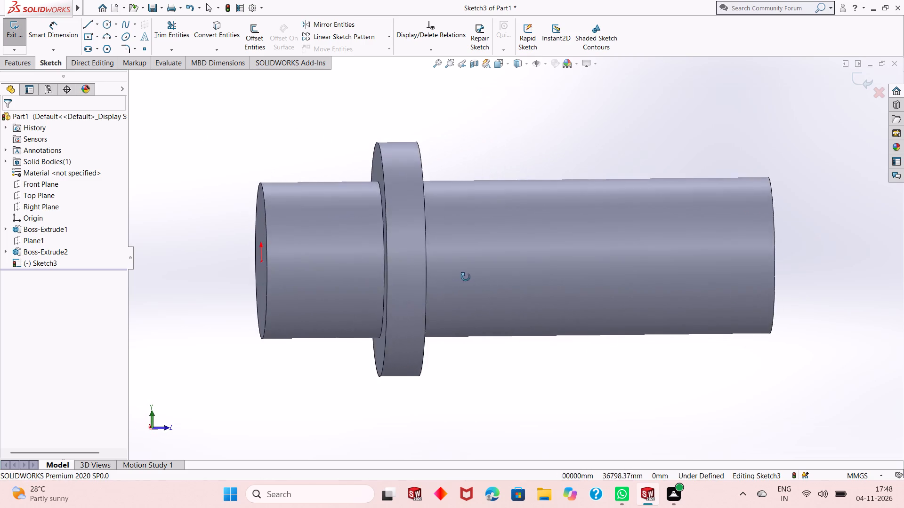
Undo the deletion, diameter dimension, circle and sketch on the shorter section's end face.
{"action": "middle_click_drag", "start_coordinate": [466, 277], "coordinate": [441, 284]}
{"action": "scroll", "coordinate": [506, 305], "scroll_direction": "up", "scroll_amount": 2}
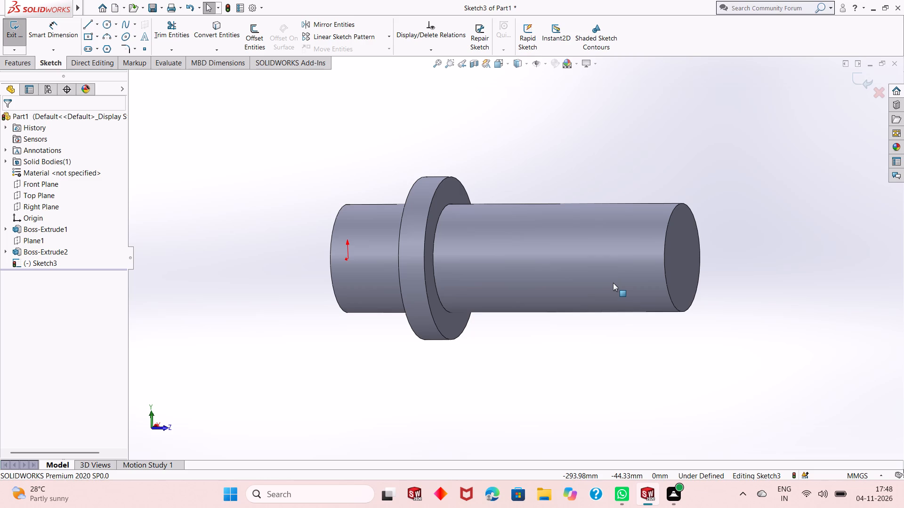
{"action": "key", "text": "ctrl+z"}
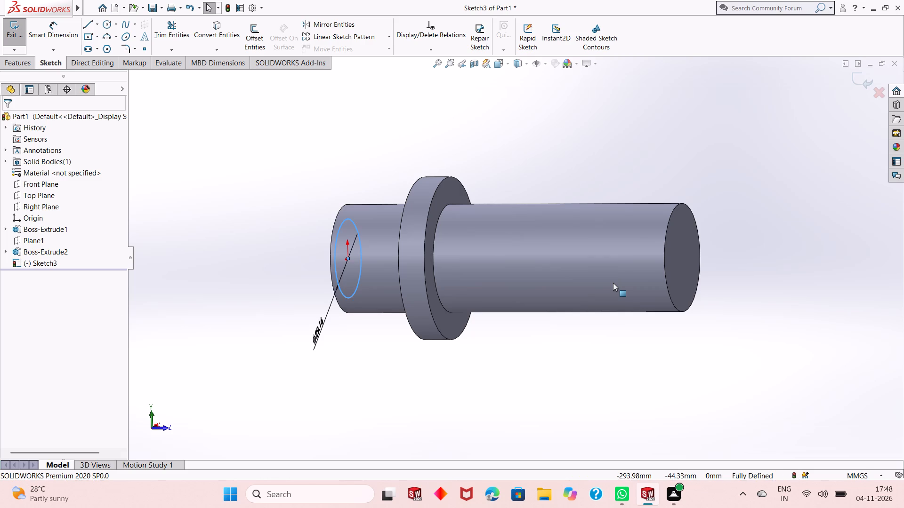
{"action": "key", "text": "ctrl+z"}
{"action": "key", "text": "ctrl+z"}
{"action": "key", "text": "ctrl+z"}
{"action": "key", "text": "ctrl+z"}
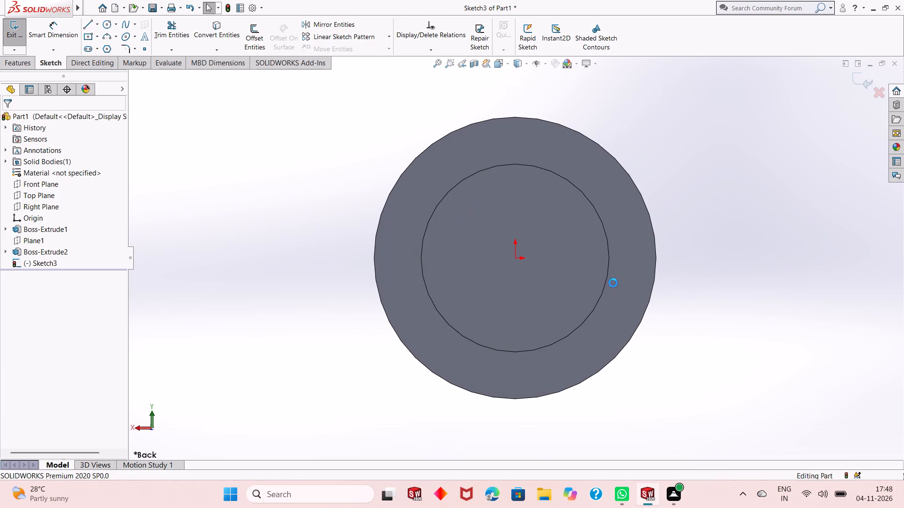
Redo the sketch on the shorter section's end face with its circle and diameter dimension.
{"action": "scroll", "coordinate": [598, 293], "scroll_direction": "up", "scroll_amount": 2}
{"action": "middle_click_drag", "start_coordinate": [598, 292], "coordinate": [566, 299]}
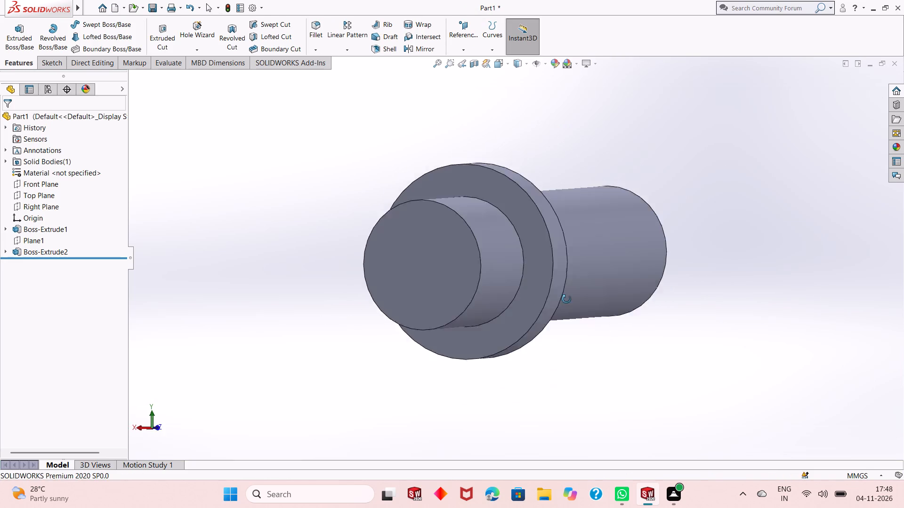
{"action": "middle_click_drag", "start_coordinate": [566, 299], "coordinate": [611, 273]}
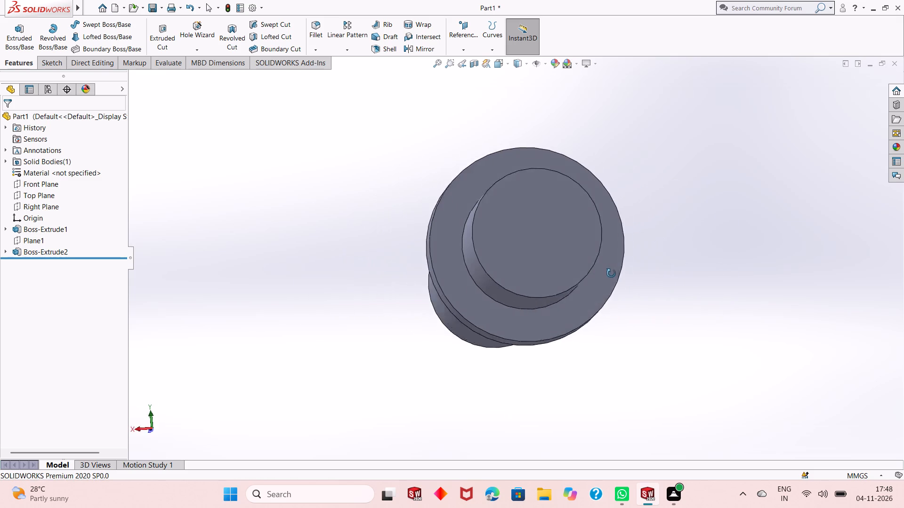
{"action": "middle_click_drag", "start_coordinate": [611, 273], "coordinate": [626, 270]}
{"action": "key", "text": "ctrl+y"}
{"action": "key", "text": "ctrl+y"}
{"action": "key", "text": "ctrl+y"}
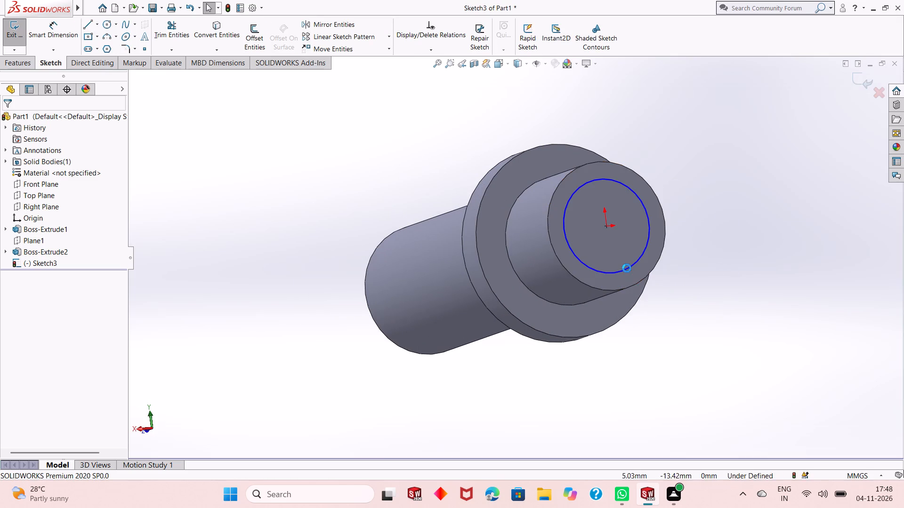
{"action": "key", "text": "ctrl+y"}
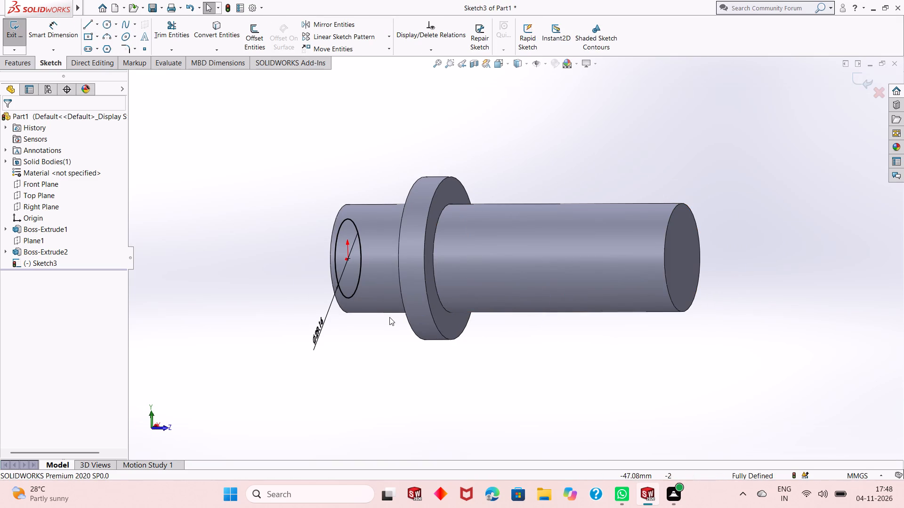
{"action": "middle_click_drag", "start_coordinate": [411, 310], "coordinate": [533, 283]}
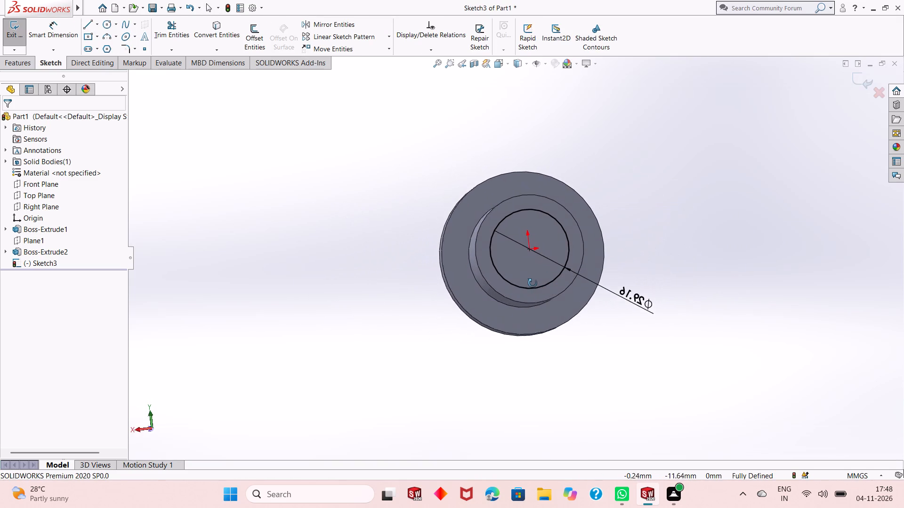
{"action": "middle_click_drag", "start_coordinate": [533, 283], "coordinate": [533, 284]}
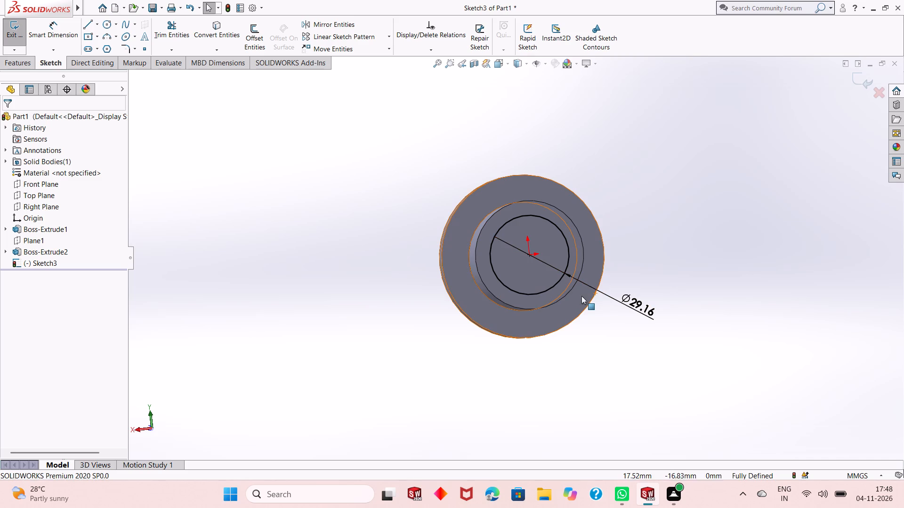
Undo the diameter dimension, circle and sketch on the shorter section's end face again.
{"action": "key", "text": "ctrl+z"}
{"action": "key", "text": "ctrl+z"}
{"action": "key", "text": "ctrl+z"}
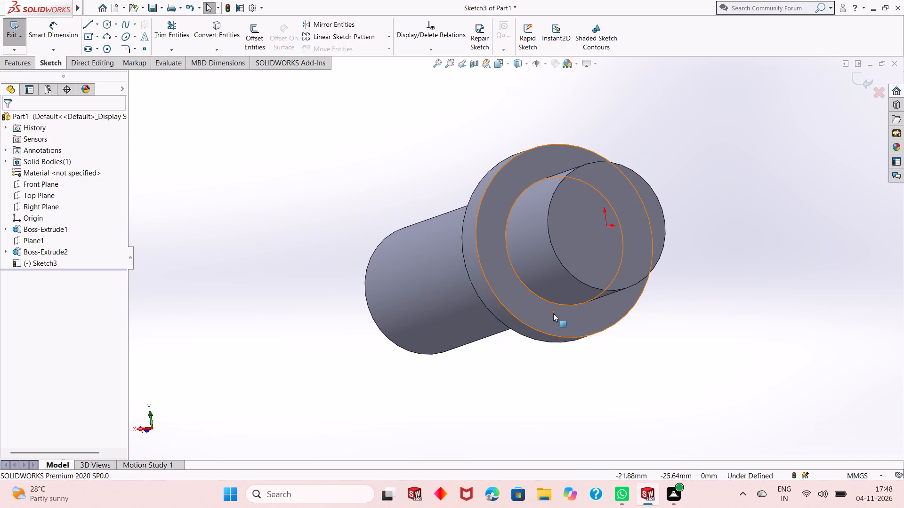
{"action": "middle_click_drag", "start_coordinate": [610, 291], "coordinate": [576, 309]}
{"action": "key", "text": "ctrl+z"}
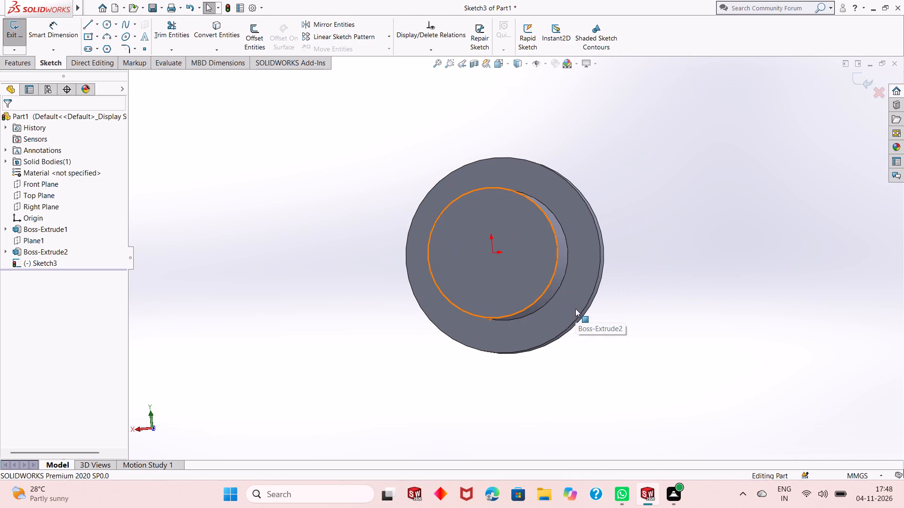
Start a new sketch on the Right Plane and view it straight on, with the shorter section facing left.
{"action": "middle_click_drag", "start_coordinate": [551, 316], "coordinate": [453, 314]}
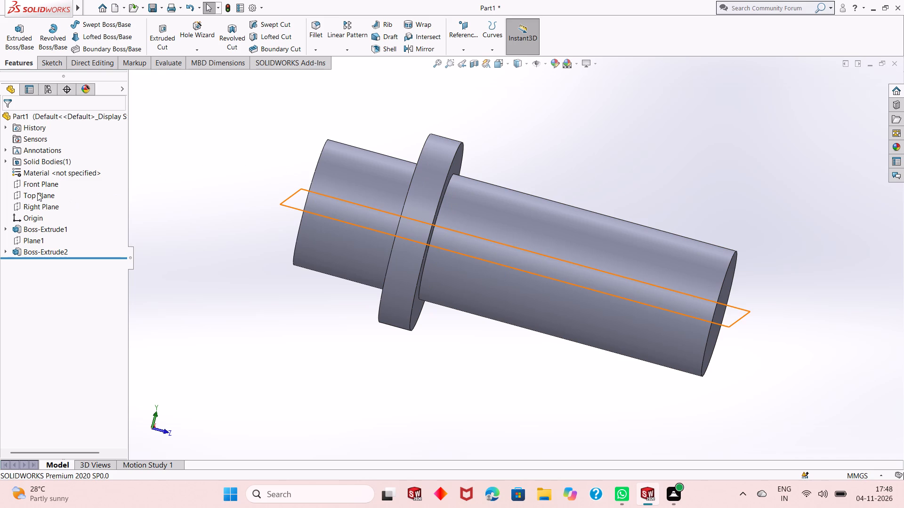
{"action": "left_click", "coordinate": [37, 194]}
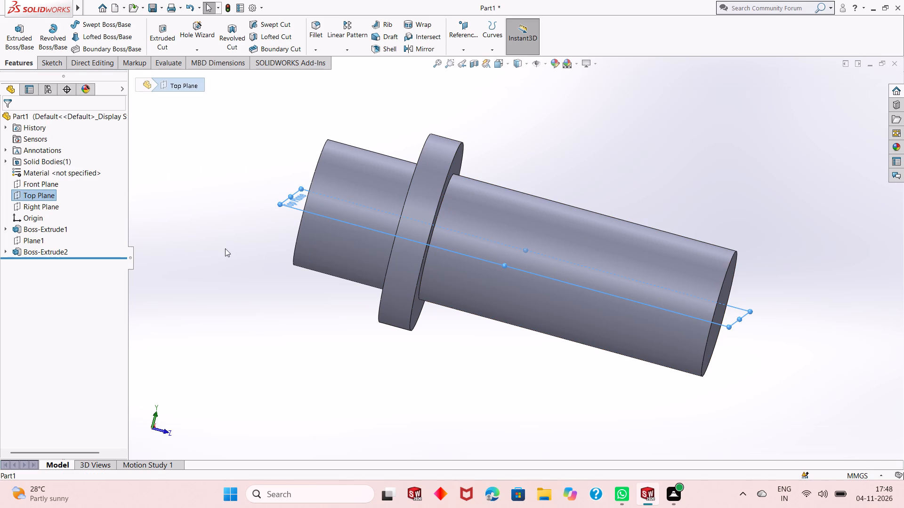
{"action": "left_click", "coordinate": [43, 208]}
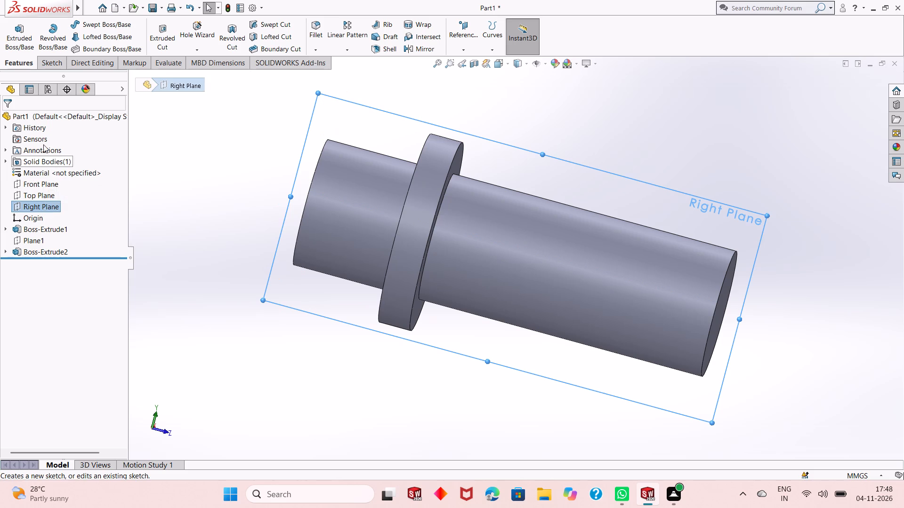
{"action": "right_click", "coordinate": [403, 119]}
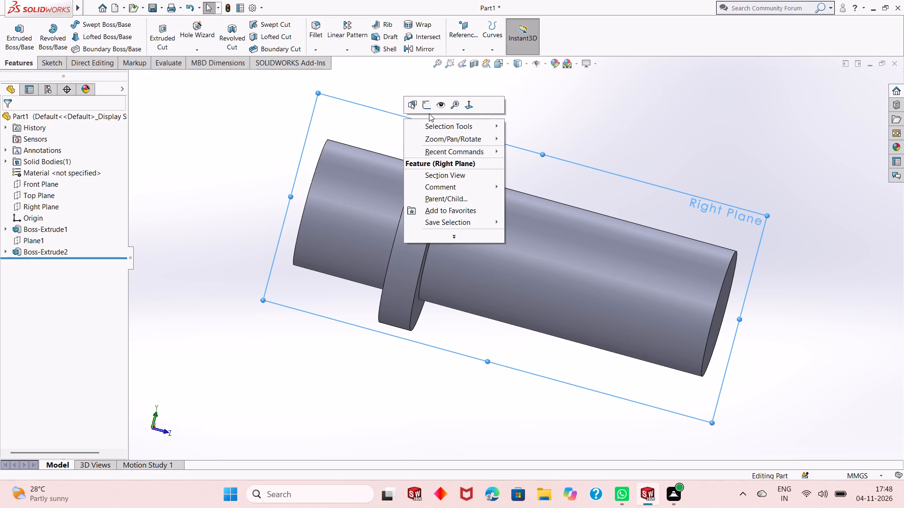
{"action": "left_click", "coordinate": [428, 110]}
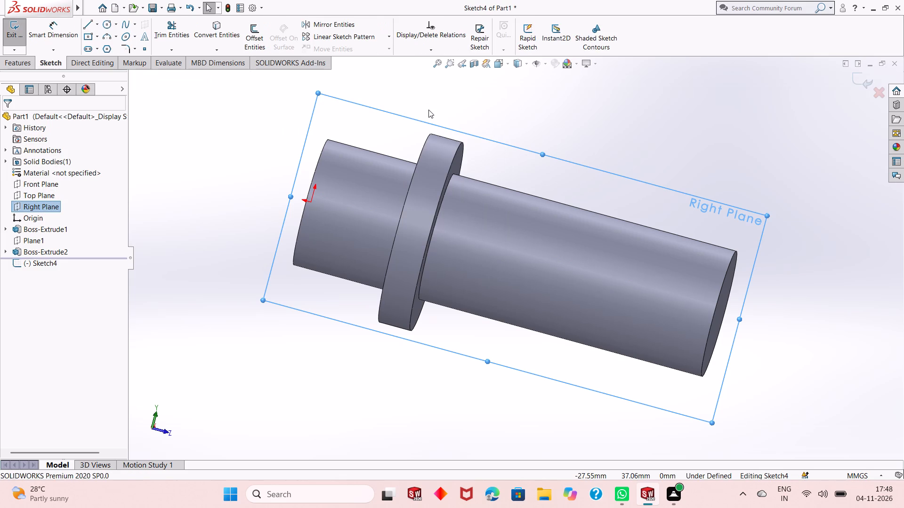
{"action": "key", "text": "ctrl+8"}
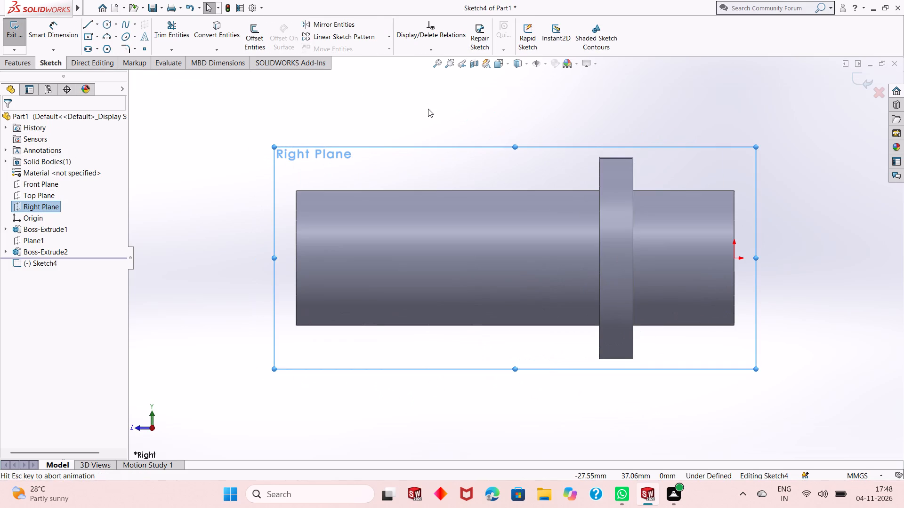
{"action": "key", "text": "ctrl+8"}
{"action": "scroll", "coordinate": [460, 255], "scroll_direction": "up", "scroll_amount": 2}
{"action": "key", "text": "Escape"}
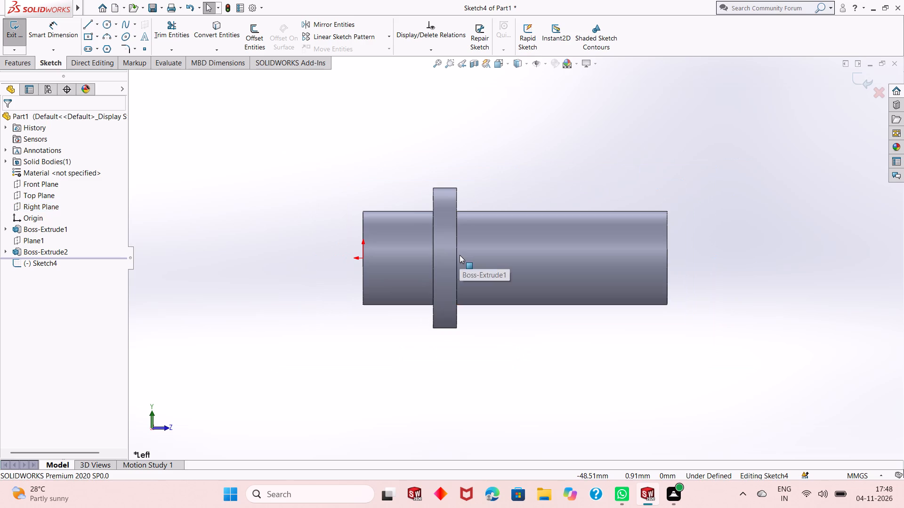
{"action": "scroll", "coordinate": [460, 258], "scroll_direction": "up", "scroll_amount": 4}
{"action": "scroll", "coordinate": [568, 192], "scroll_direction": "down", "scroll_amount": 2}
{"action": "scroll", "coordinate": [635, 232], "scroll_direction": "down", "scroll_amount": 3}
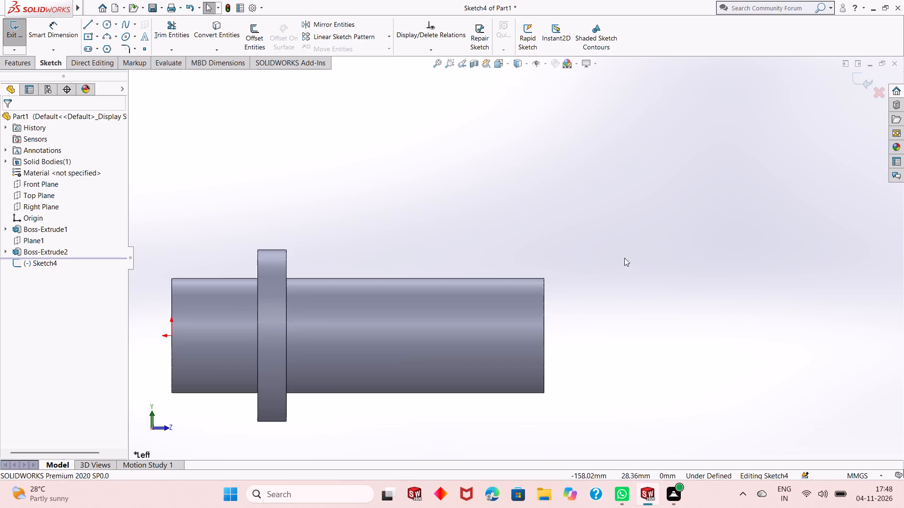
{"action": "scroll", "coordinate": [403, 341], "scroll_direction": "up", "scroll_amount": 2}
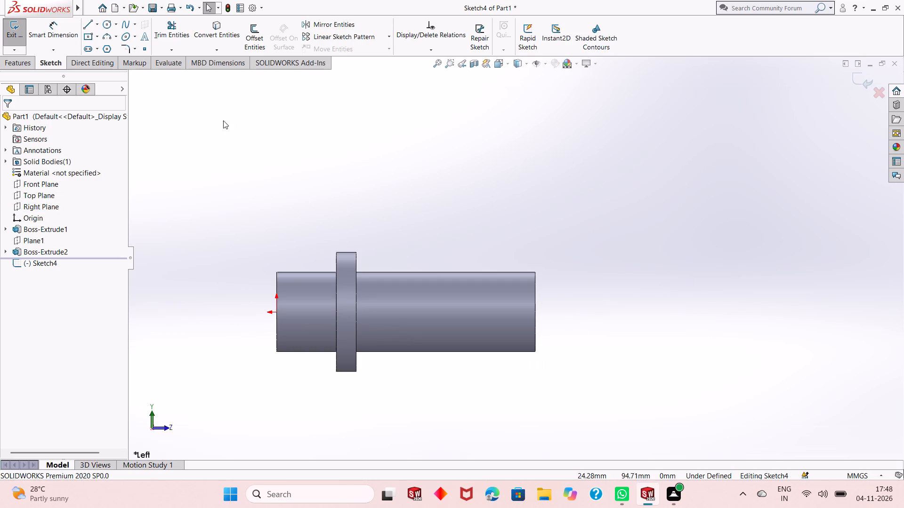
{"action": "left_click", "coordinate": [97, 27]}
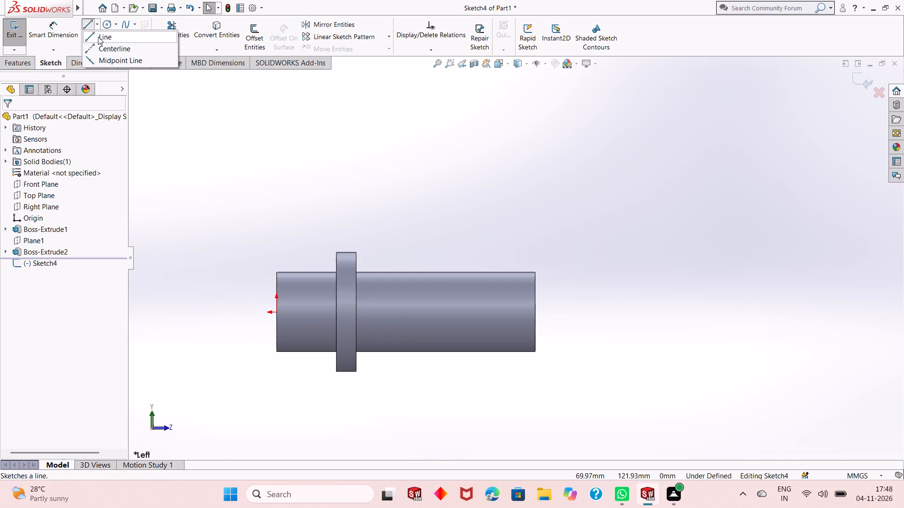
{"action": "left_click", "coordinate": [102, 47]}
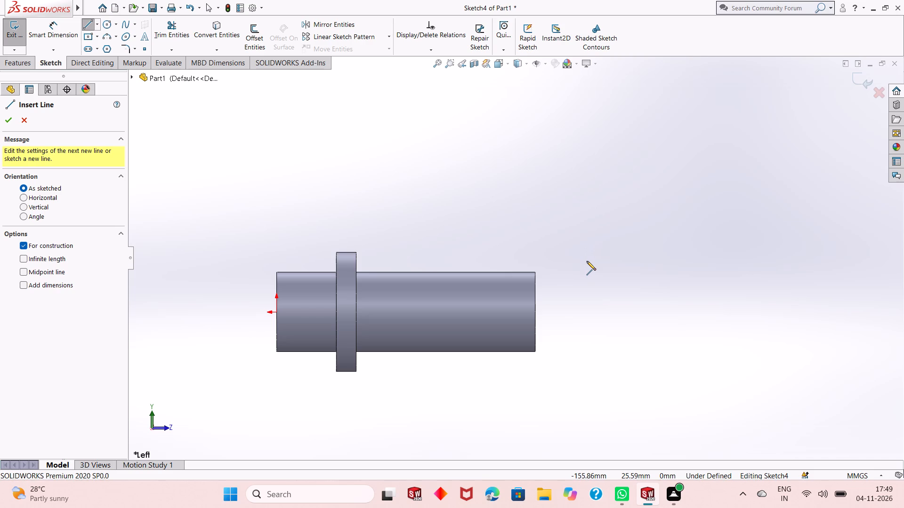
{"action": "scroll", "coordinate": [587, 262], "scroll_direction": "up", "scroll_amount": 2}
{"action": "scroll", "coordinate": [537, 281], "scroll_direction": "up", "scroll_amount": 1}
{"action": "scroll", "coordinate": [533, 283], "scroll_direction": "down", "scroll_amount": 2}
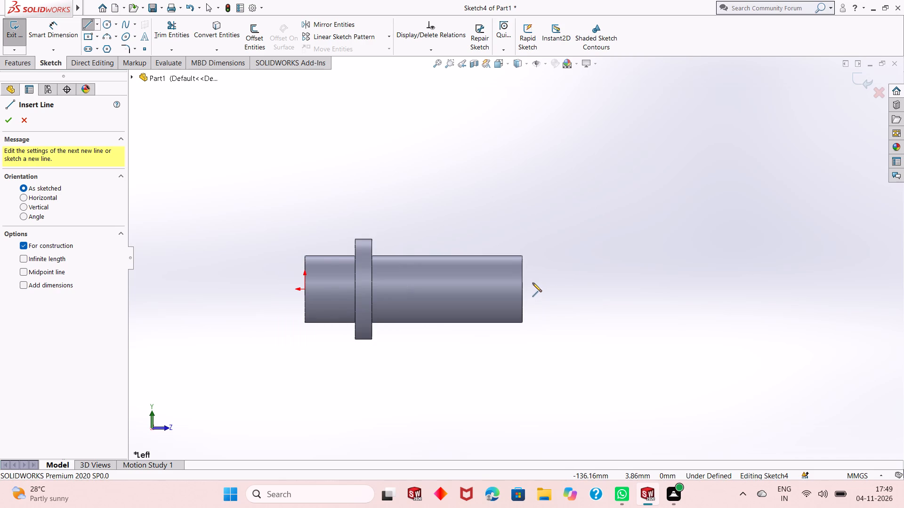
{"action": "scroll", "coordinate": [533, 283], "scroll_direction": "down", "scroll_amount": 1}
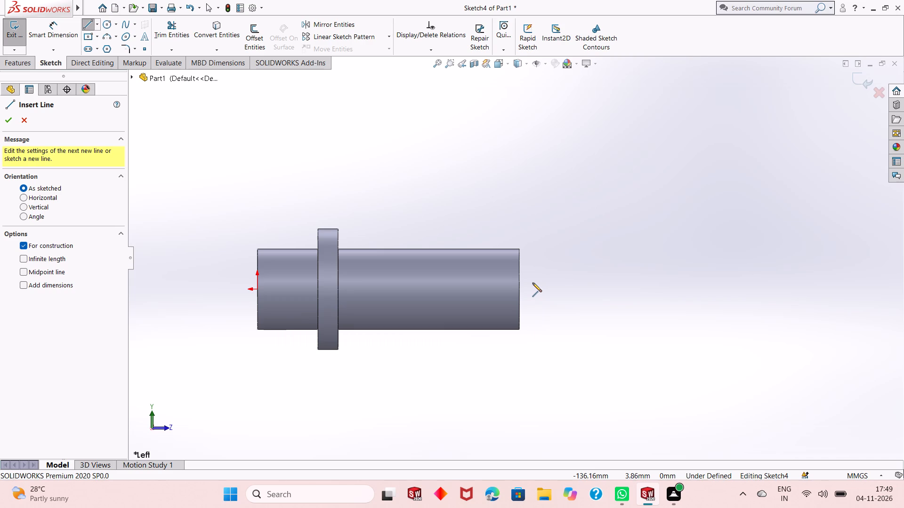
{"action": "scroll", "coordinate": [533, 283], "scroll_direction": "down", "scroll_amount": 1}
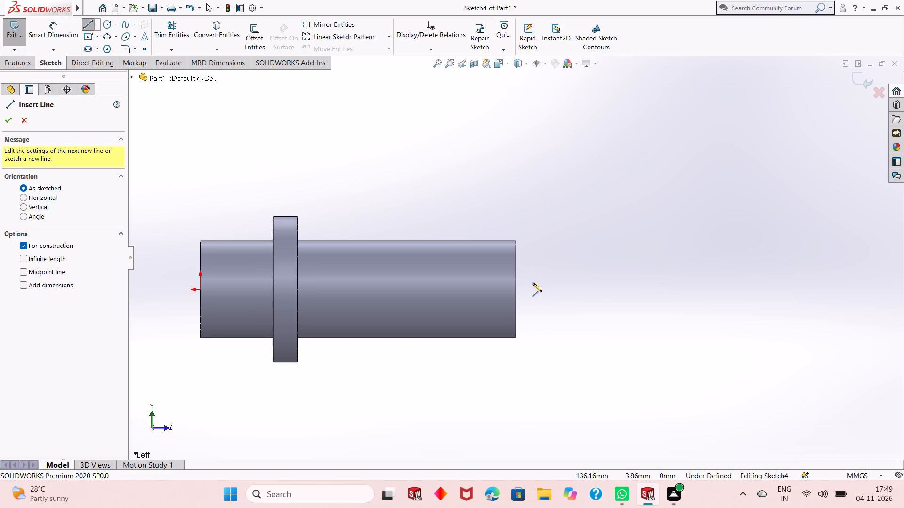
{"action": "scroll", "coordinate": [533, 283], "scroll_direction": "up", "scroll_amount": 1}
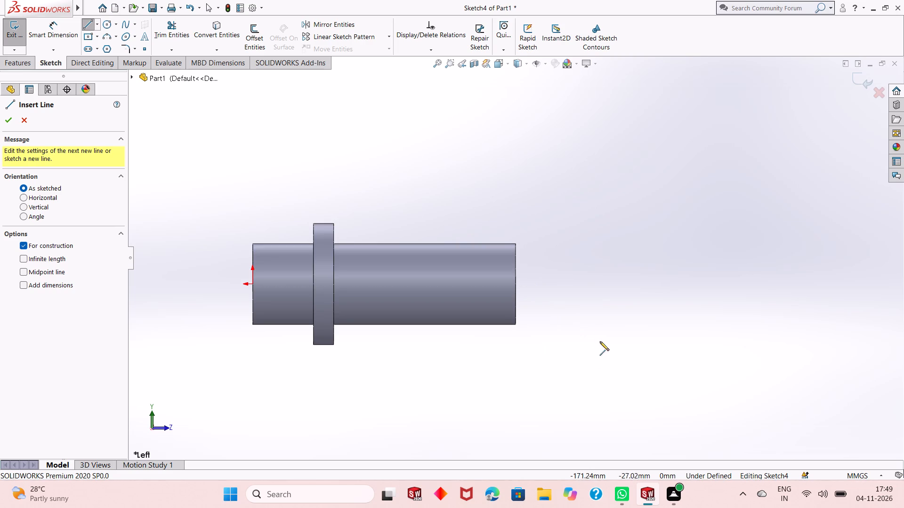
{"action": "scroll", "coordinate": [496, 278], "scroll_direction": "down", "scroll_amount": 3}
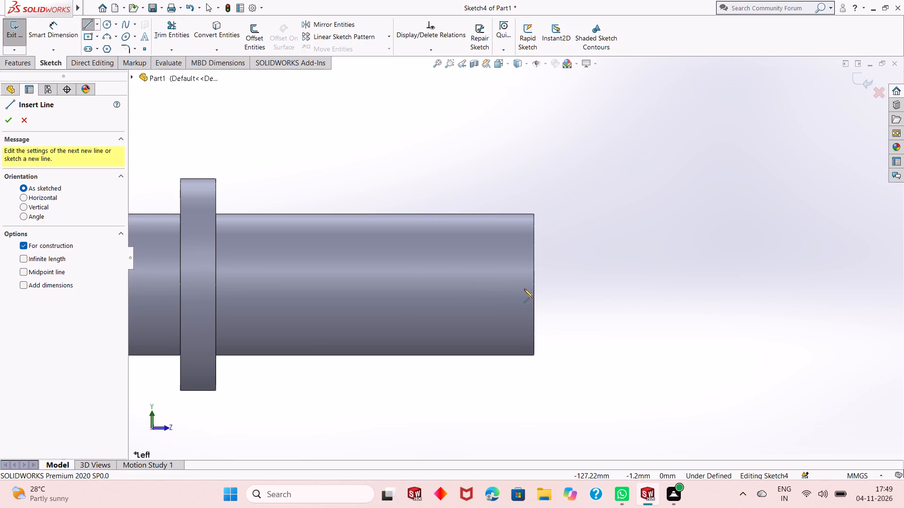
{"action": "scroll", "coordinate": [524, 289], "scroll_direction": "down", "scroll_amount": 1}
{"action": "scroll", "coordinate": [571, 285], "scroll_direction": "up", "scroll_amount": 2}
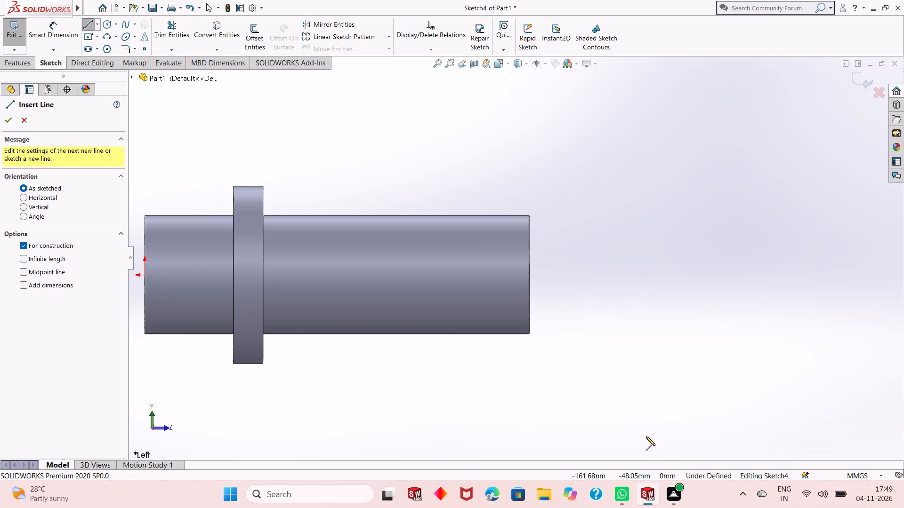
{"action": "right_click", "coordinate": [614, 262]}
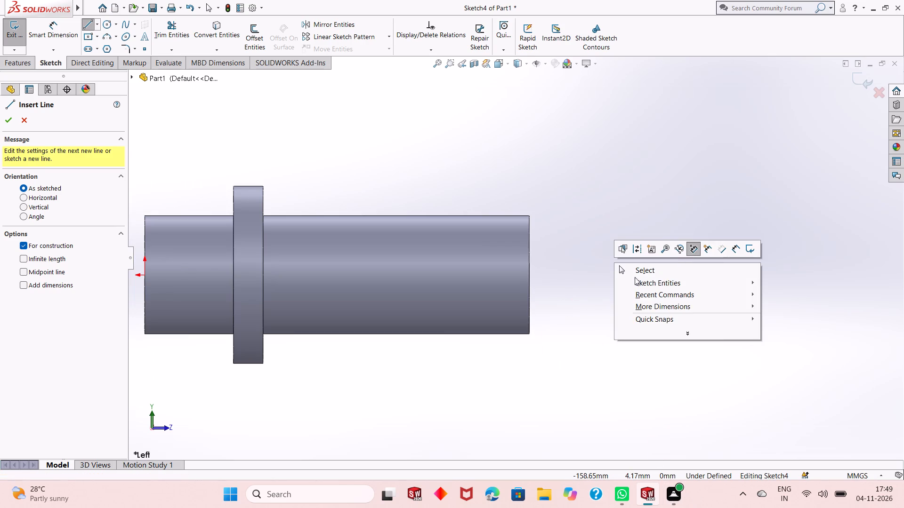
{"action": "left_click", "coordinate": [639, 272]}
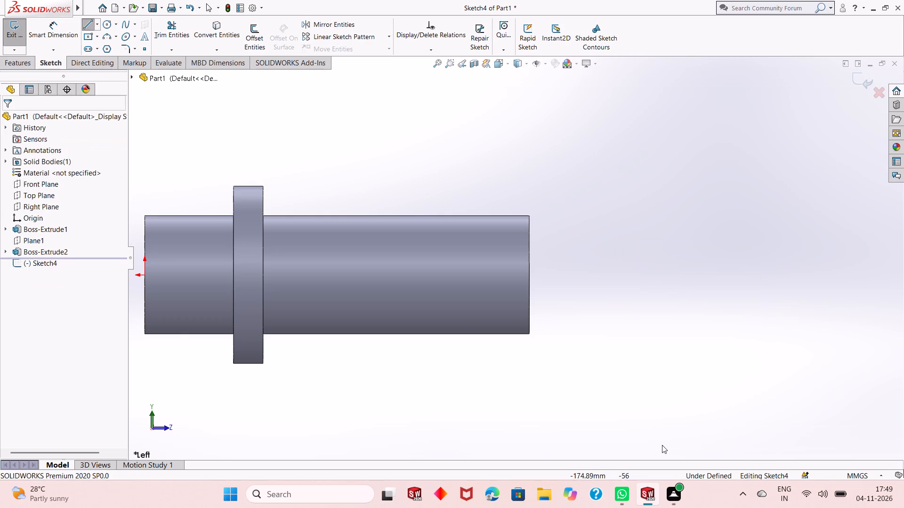
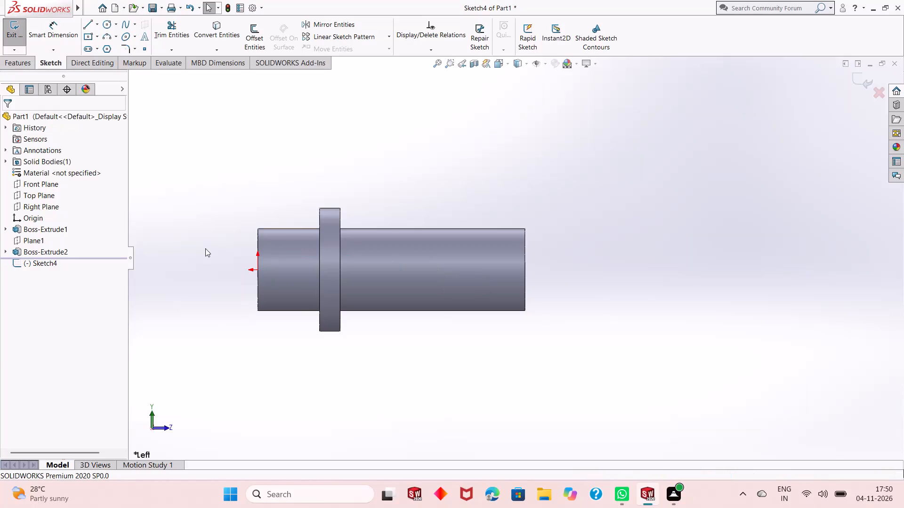
Undo all modelling back to an empty part, including the Right Plane sketch, collar, offset plane and base cylinder.
{"action": "key", "text": "ctrl+z"}
{"action": "key", "text": "ctrl+z"}
{"action": "key", "text": "ctrl+z"}
{"action": "key", "text": "ctrl+z"}
{"action": "key", "text": "ctrl+z"}
{"action": "key", "text": "ctrl+z"}
{"action": "key", "text": "ctrl+z"}
{"action": "key", "text": "ctrl+z"}
{"action": "key", "text": "ctrl+z"}
{"action": "key", "text": "ctrl+z"}
{"action": "key", "text": "ctrl+z"}
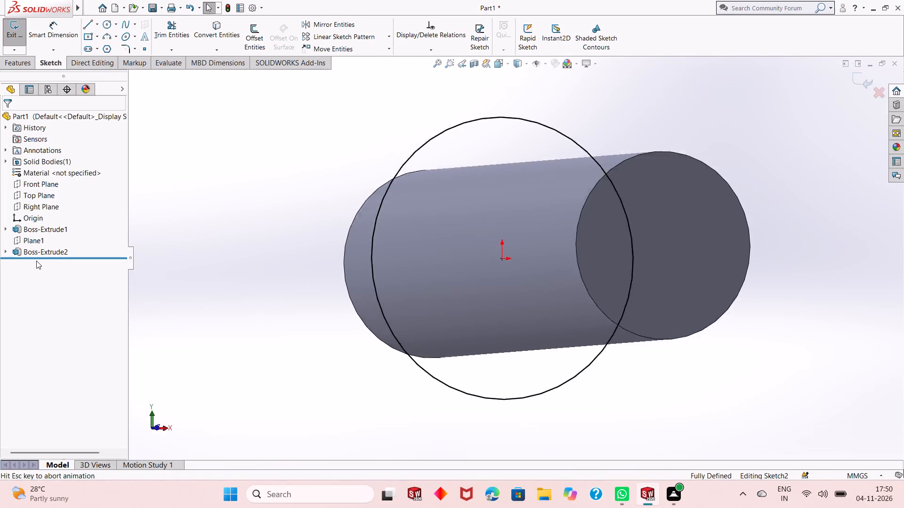
{"action": "key", "text": "ctrl+z"}
{"action": "key", "text": "ctrl+z"}
{"action": "key", "text": "ctrl+z"}
{"action": "key", "text": "ctrl+z"}
{"action": "key", "text": "ctrl+z"}
{"action": "key", "text": "ctrl+z"}
{"action": "key", "text": "ctrl+z"}
{"action": "key", "text": "ctrl+z"}
{"action": "key", "text": "ctrl+z"}
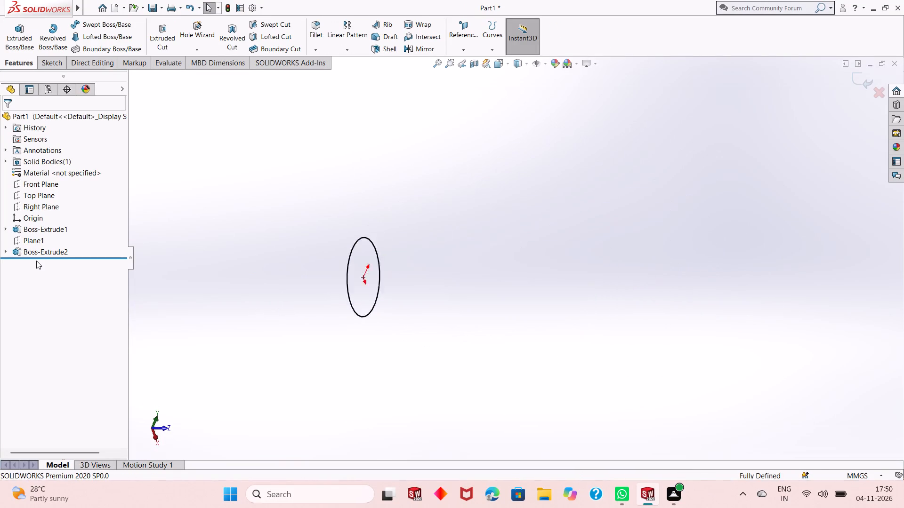
{"action": "key", "text": "ctrl+z"}
{"action": "key", "text": "ctrl+z"}
{"action": "key", "text": "ctrl+z"}
{"action": "key", "text": "ctrl+z"}
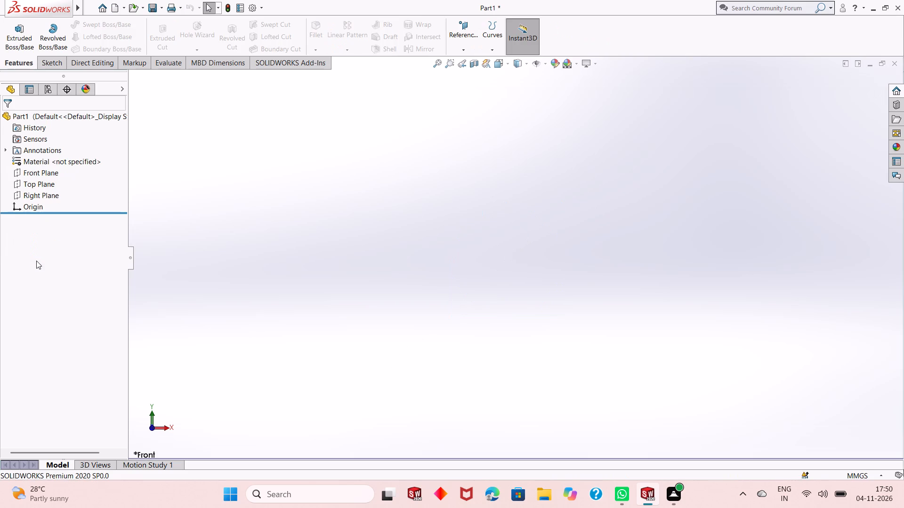
Start a sketch on the Front Plane and draw a vertical line about 98 mm long passing through the origin.
{"action": "left_click", "coordinate": [39, 172]}
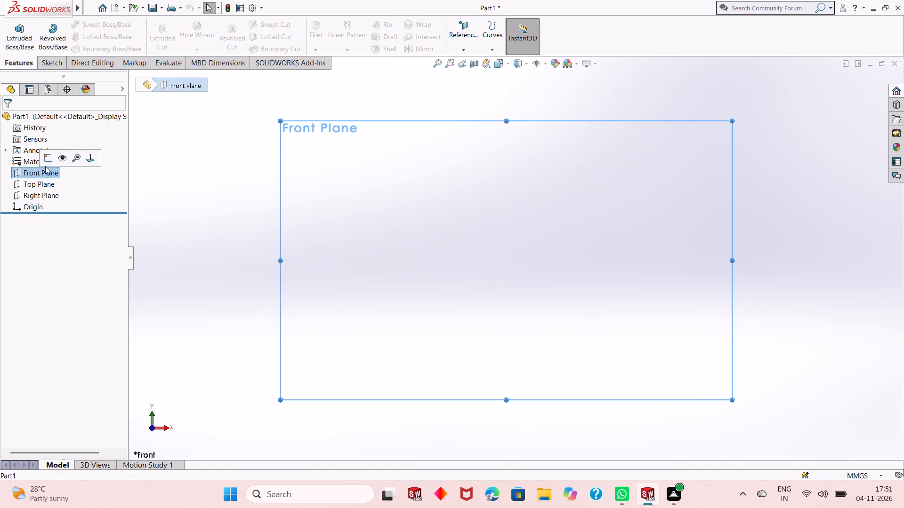
{"action": "left_click", "coordinate": [45, 159]}
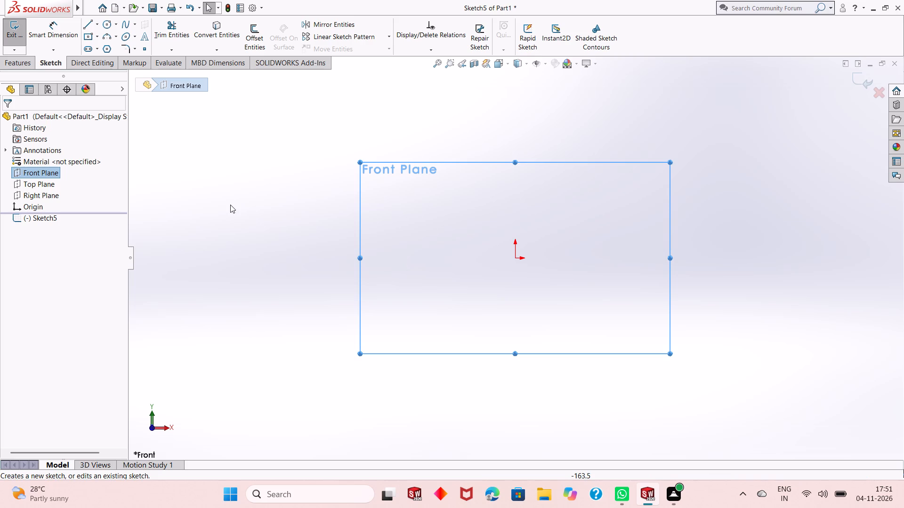
{"action": "left_click", "coordinate": [88, 20]}
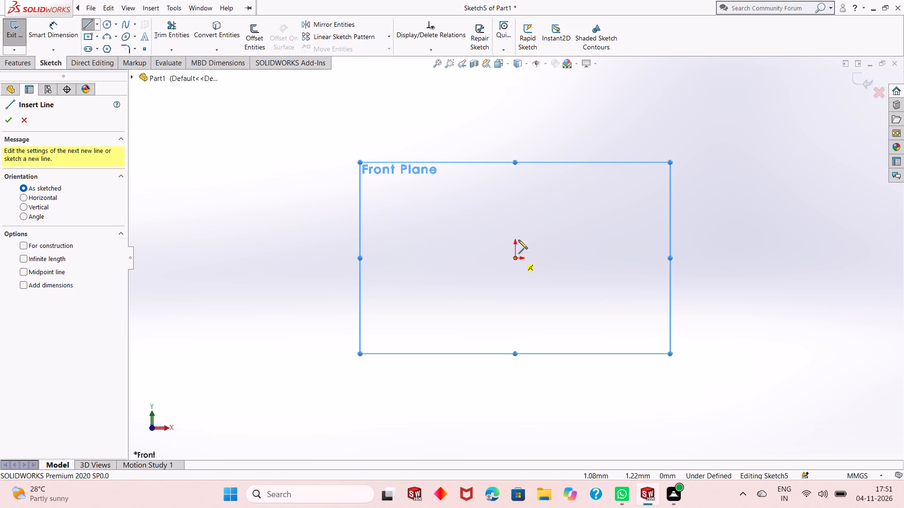
{"action": "left_click", "coordinate": [514, 131]}
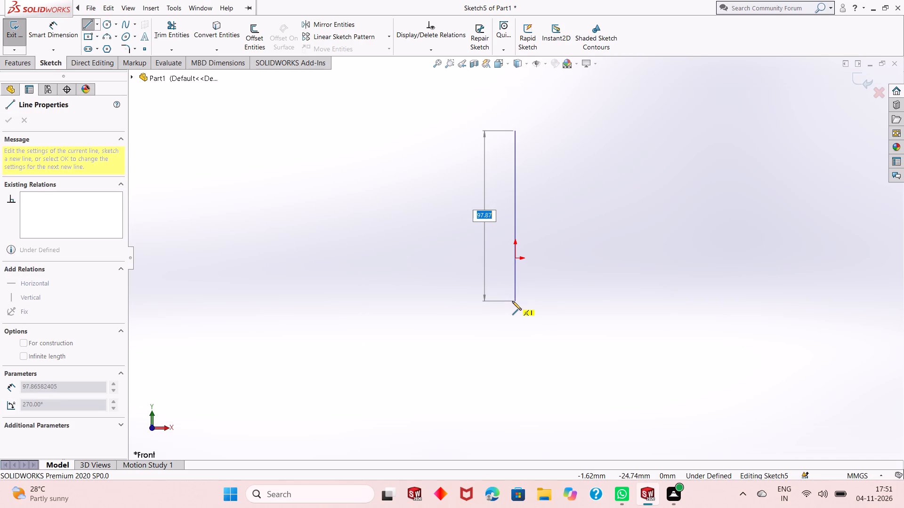
{"action": "left_click", "coordinate": [512, 301]}
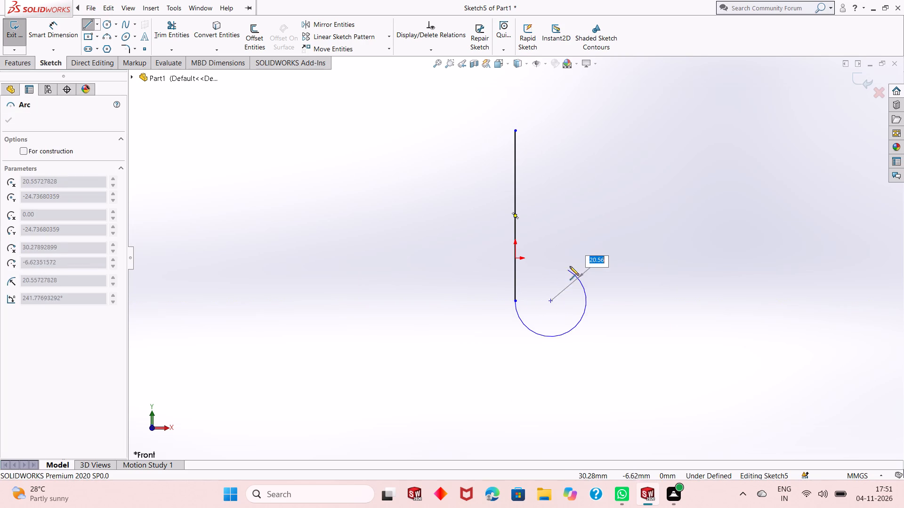
{"action": "key", "text": "Escape"}
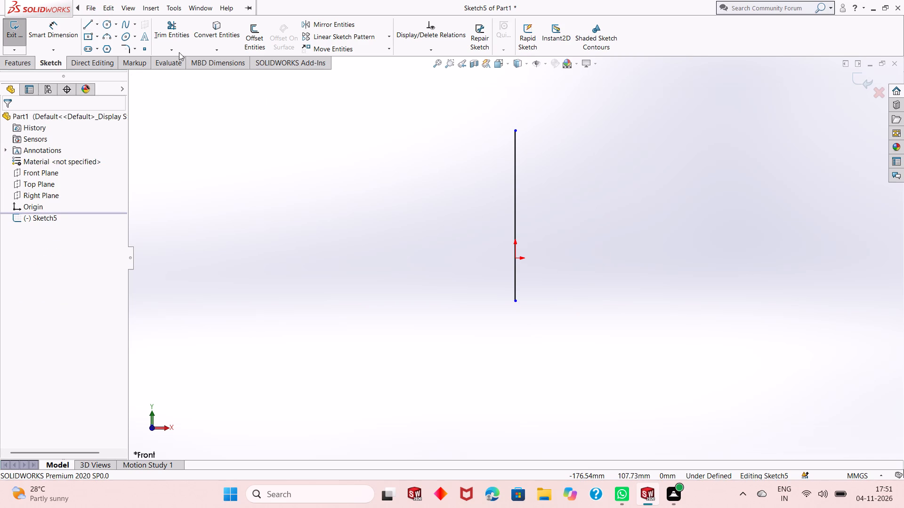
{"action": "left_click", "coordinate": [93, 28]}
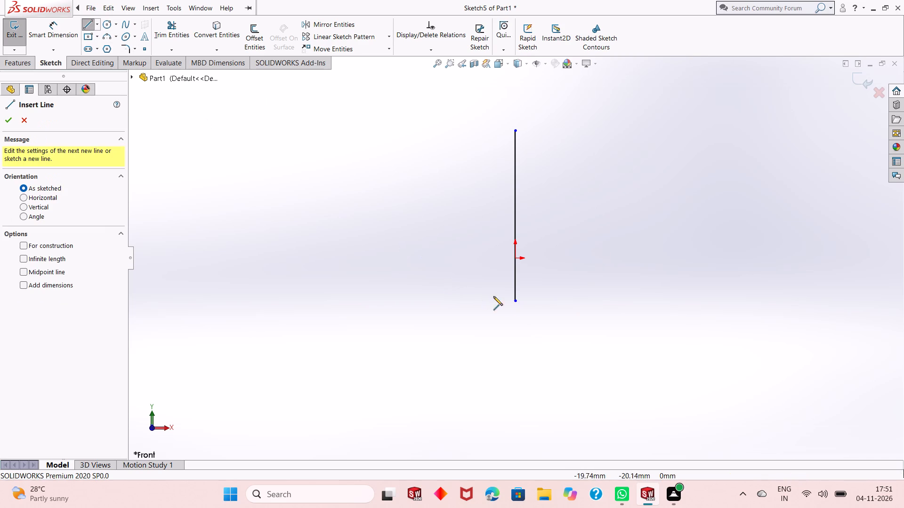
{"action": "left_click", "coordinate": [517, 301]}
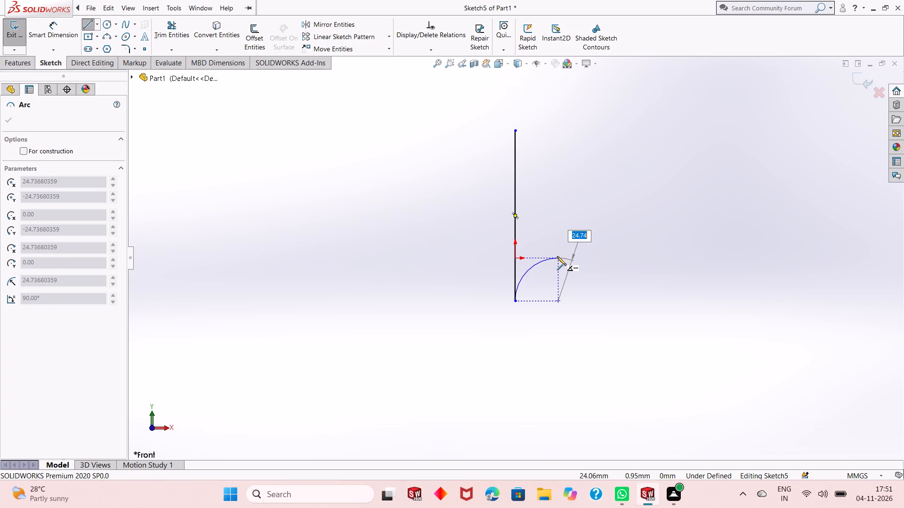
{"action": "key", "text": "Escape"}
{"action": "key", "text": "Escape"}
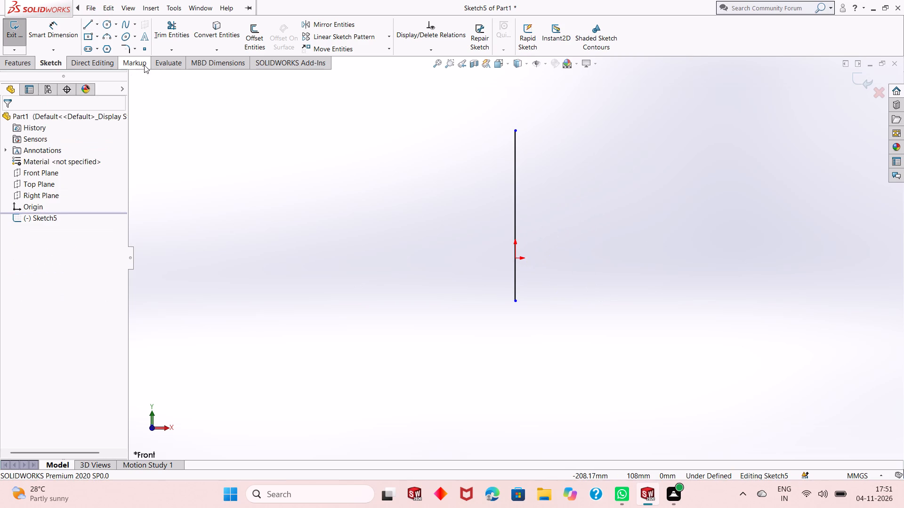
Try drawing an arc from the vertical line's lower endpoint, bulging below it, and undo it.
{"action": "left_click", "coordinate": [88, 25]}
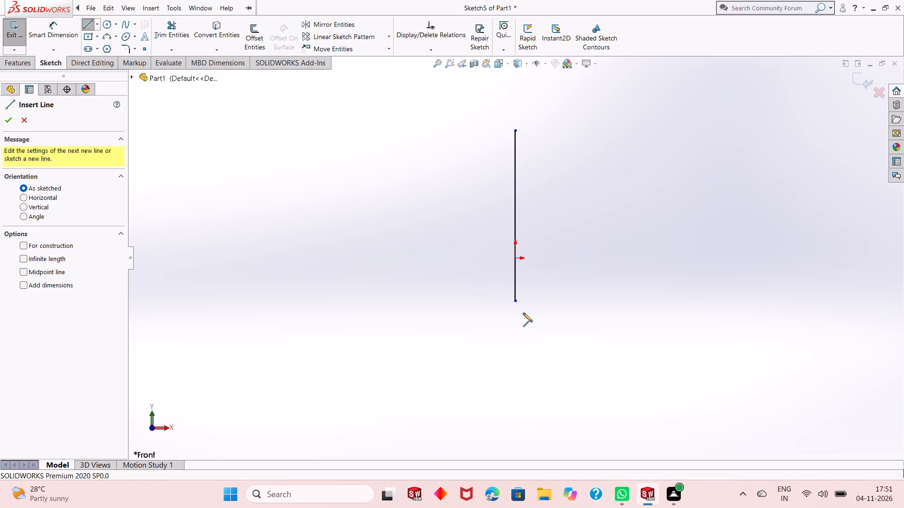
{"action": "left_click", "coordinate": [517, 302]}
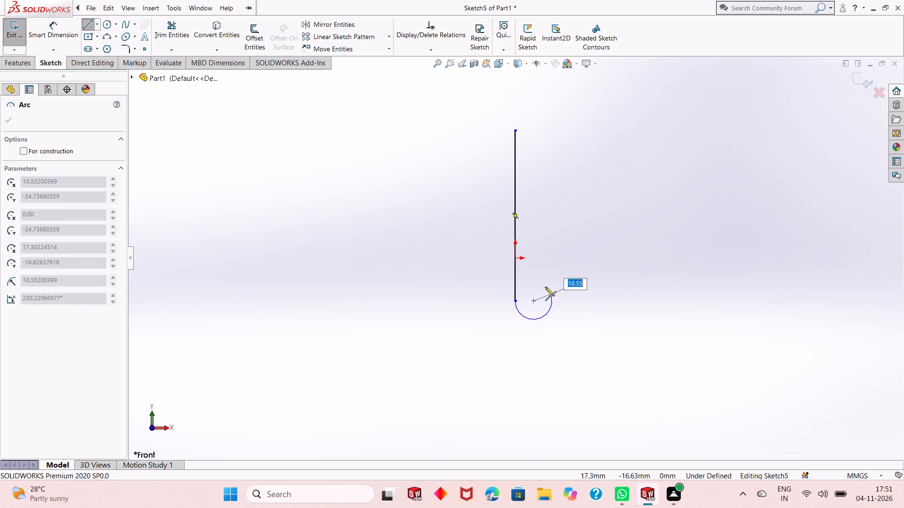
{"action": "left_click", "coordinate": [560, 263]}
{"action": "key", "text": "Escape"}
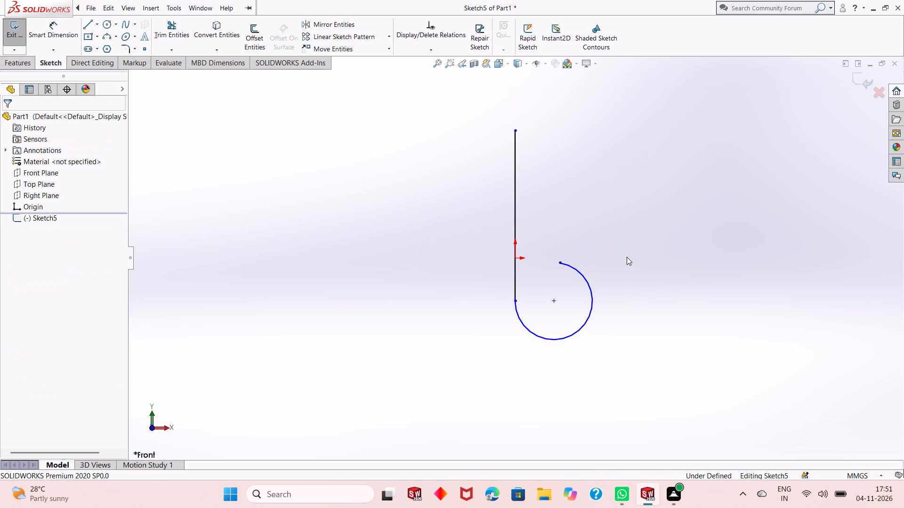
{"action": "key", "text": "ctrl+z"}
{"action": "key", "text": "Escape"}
Draw an origin-centred arc from the line's lower end, a vertical line about 77 mm long, and a horizontal line about 24 mm long closing the profile.
{"action": "left_click", "coordinate": [89, 28]}
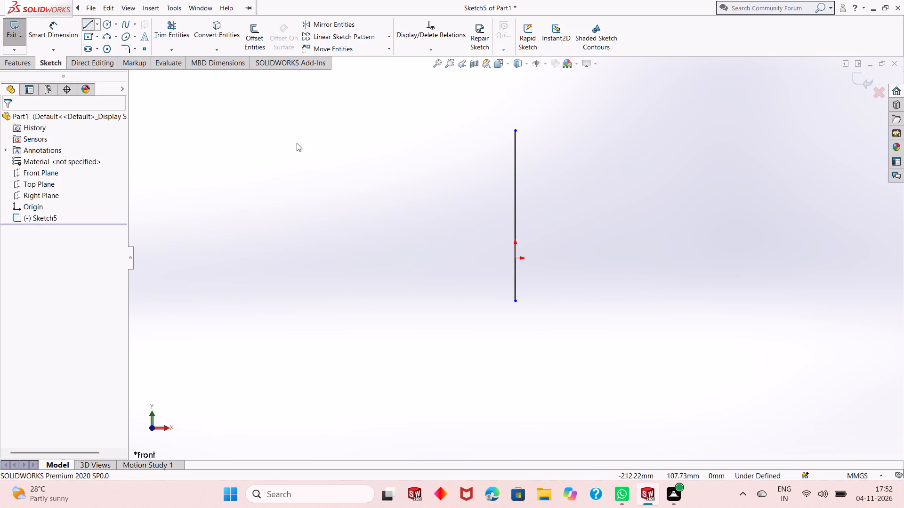
{"action": "left_click", "coordinate": [515, 302]}
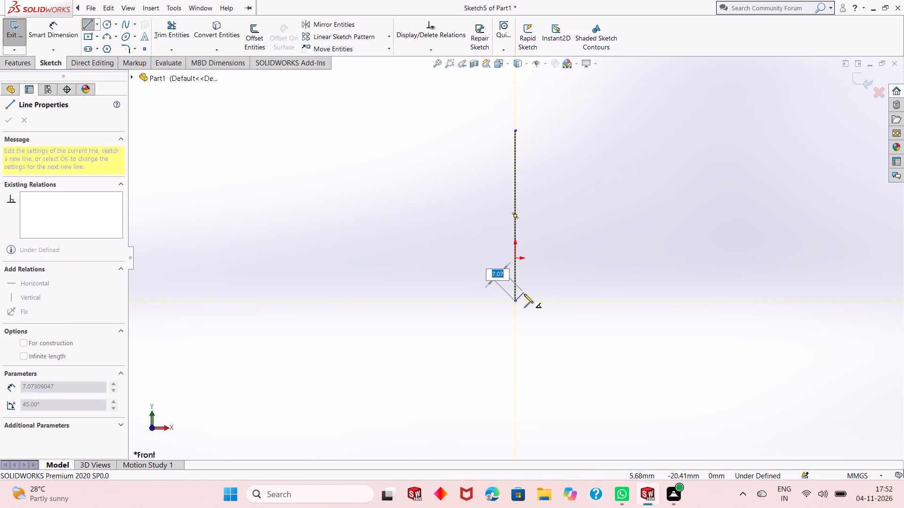
{"action": "left_click", "coordinate": [557, 265]}
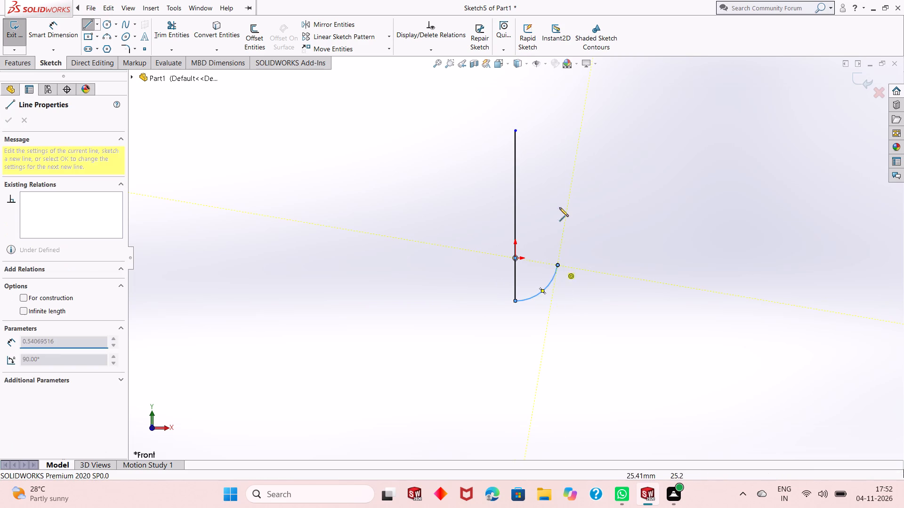
{"action": "left_click", "coordinate": [557, 132]}
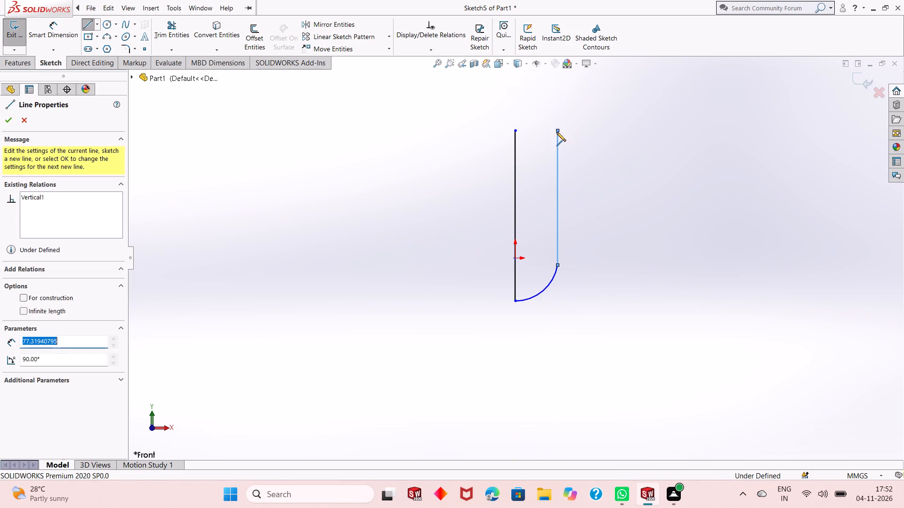
{"action": "left_click", "coordinate": [516, 131]}
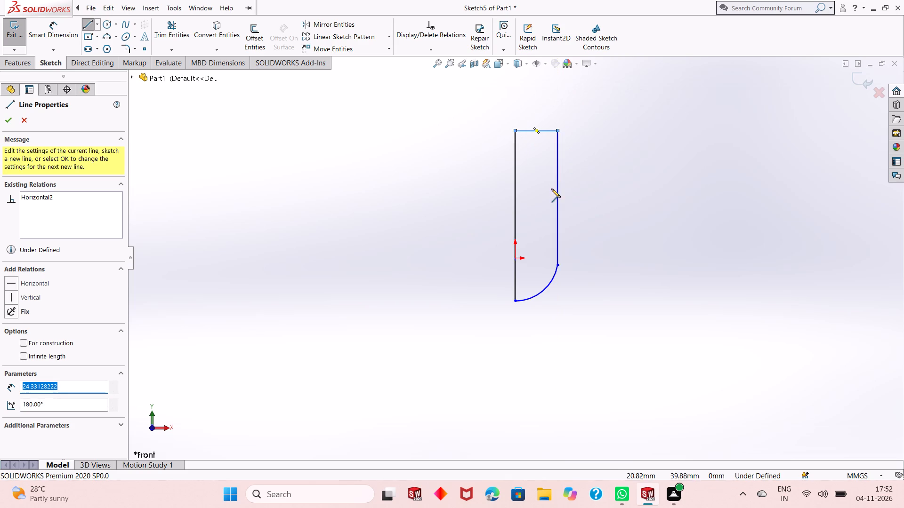
{"action": "key", "text": "Escape"}
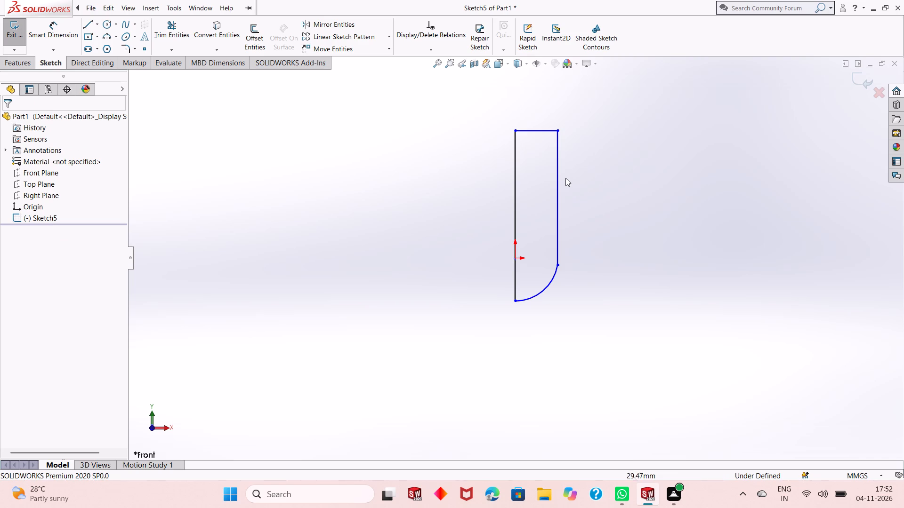
{"action": "key", "text": "Escape"}
Dimension the vertical line through the origin to 80 mm.
{"action": "scroll", "coordinate": [524, 243], "scroll_direction": "down", "scroll_amount": 1}
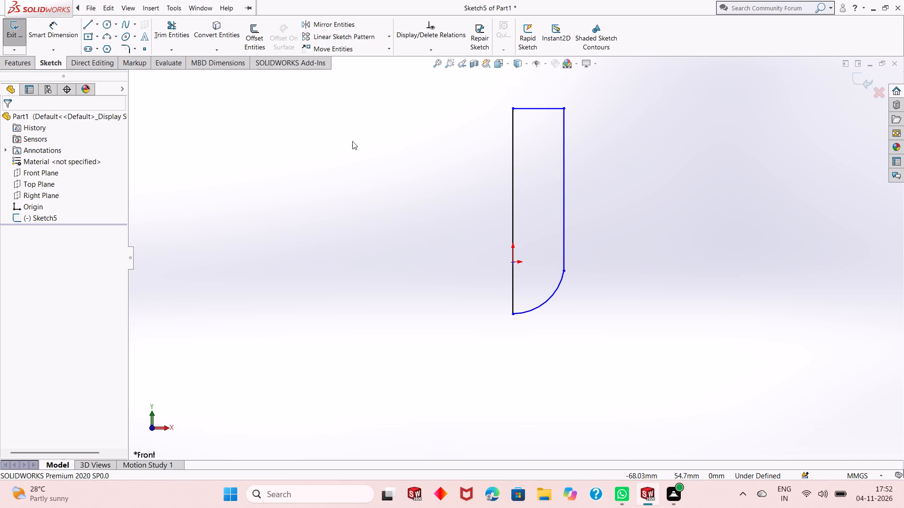
{"action": "left_click", "coordinate": [53, 33]}
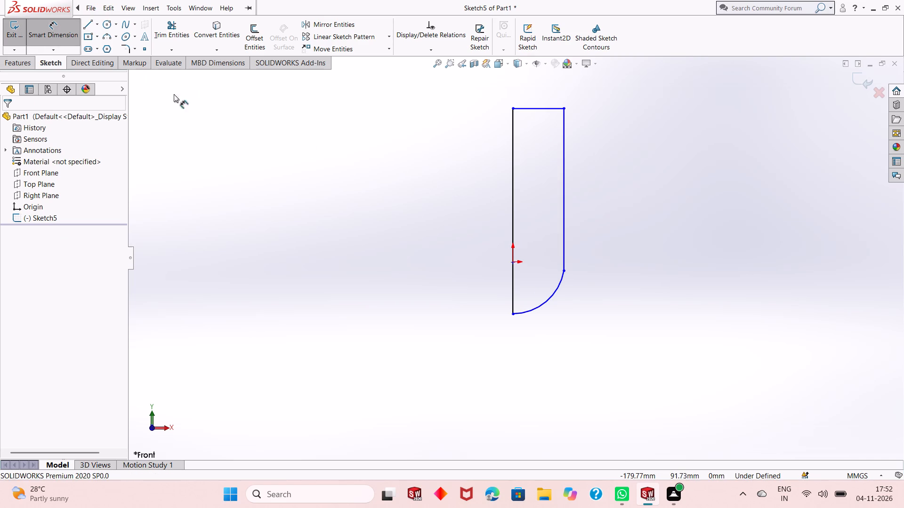
{"action": "left_click", "coordinate": [513, 218]}
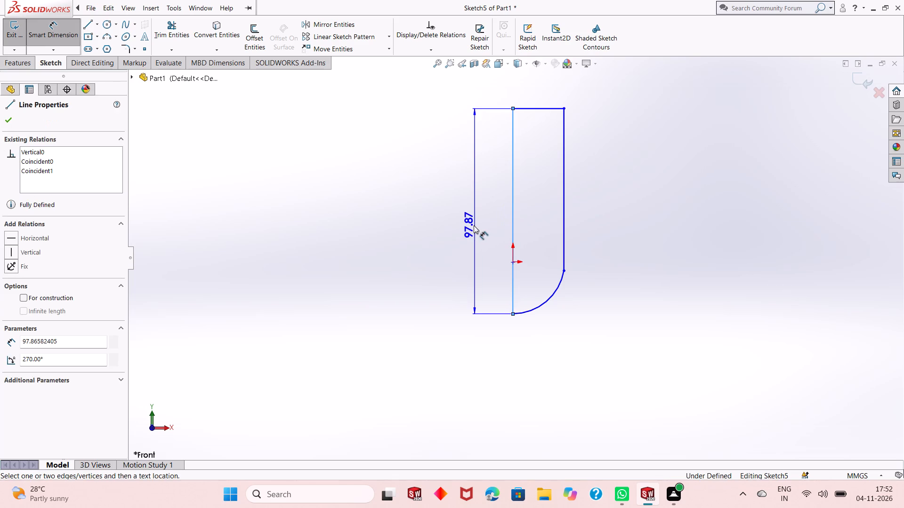
{"action": "left_click", "coordinate": [473, 226]}
{"action": "type", "text": "80"}
{"action": "key", "text": "Return"}
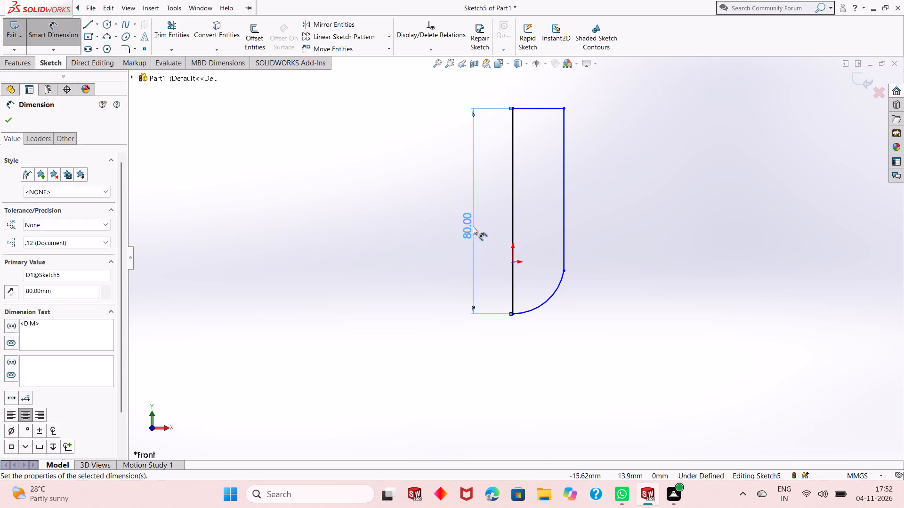
Dimension the radius of the arc at the profile's lower end to 30 mm.
{"action": "left_click", "coordinate": [546, 298]}
{"action": "left_click", "coordinate": [568, 326]}
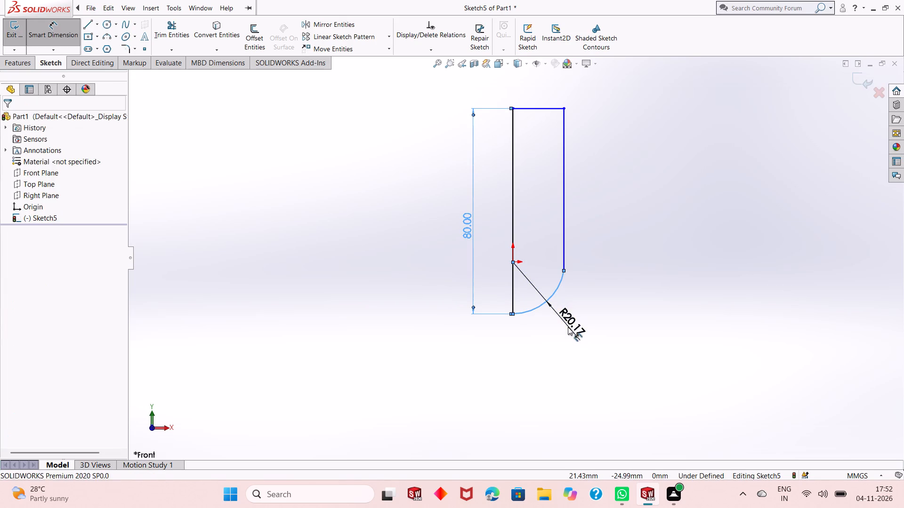
{"action": "type", "text": "30"}
{"action": "key", "text": "Return"}
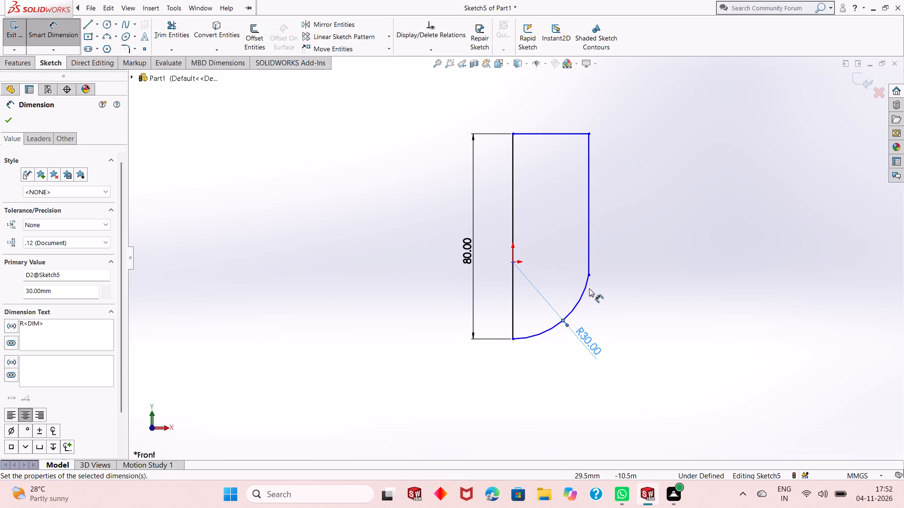
{"action": "key", "text": "Escape"}
{"action": "key", "text": "Escape"}
{"action": "key", "text": "Escape"}
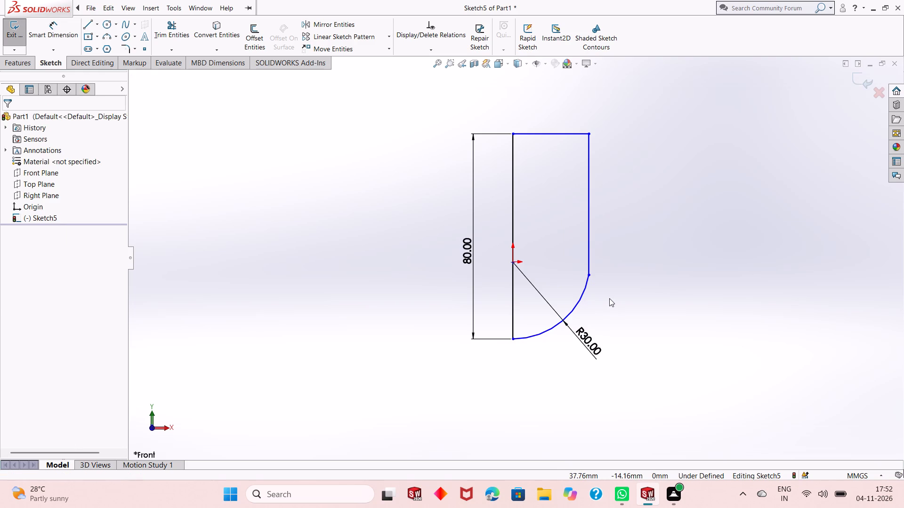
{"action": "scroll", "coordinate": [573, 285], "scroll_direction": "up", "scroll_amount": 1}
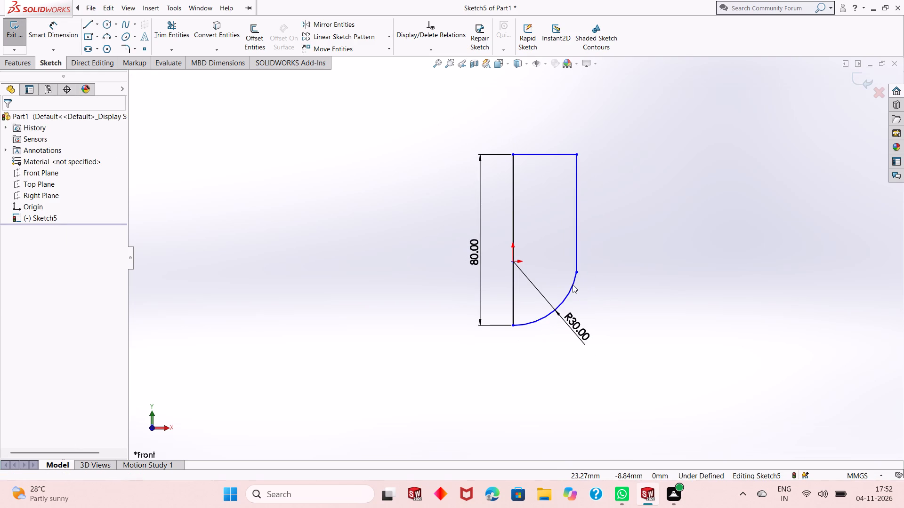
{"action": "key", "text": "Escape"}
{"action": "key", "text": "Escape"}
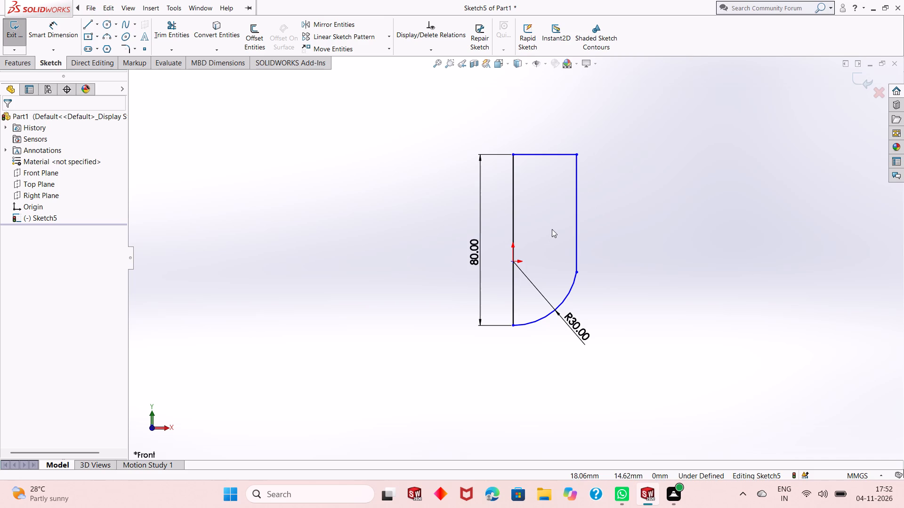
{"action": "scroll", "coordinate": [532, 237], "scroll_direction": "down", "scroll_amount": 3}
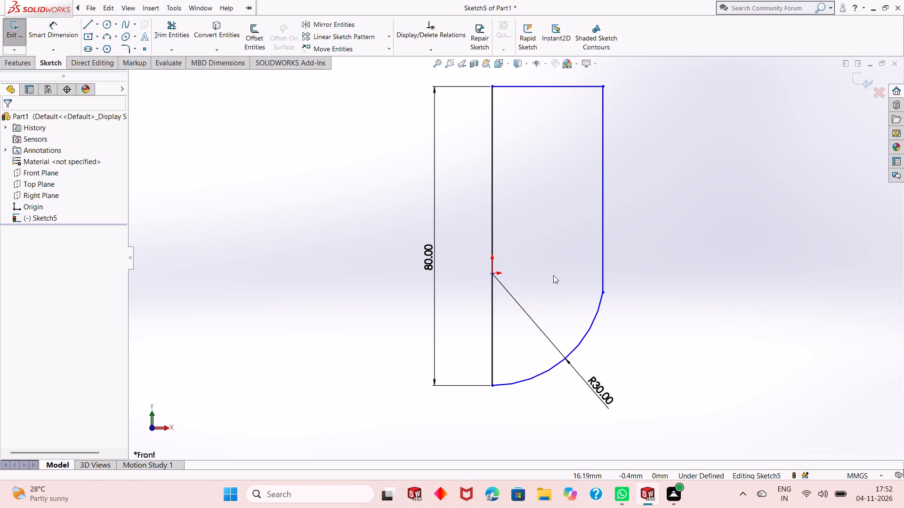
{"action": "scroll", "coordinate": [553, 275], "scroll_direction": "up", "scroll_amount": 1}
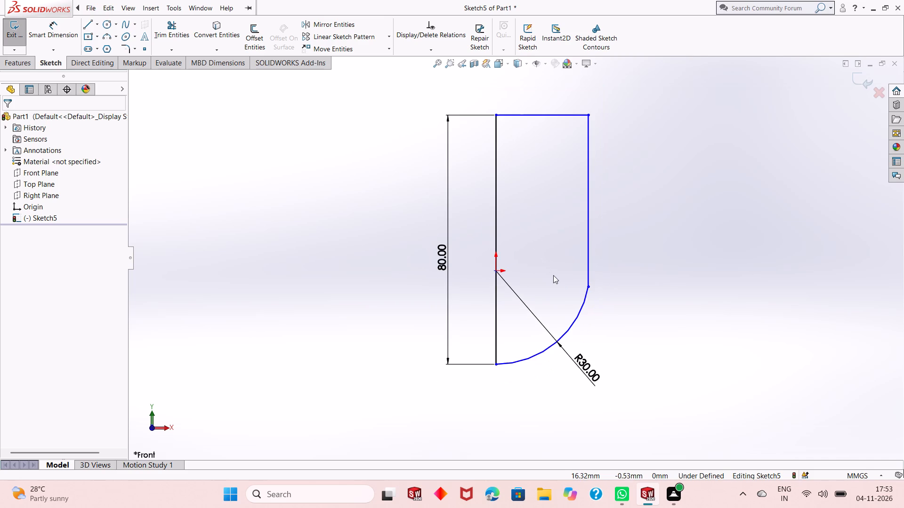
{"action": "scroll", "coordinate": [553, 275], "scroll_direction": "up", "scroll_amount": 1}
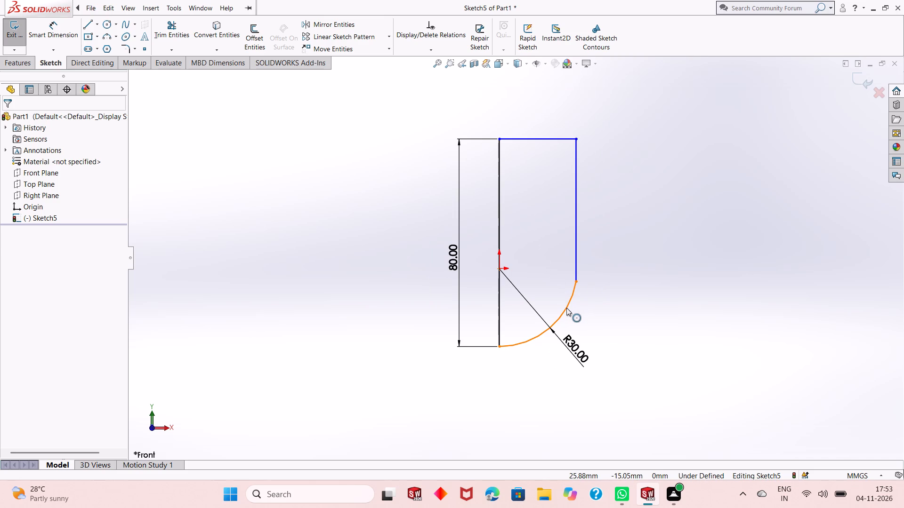
Undo the 30 mm and 80 mm dimensions, the closing lines and the arc, back to the single vertical line through the origin.
{"action": "key", "text": "ctrl+z"}
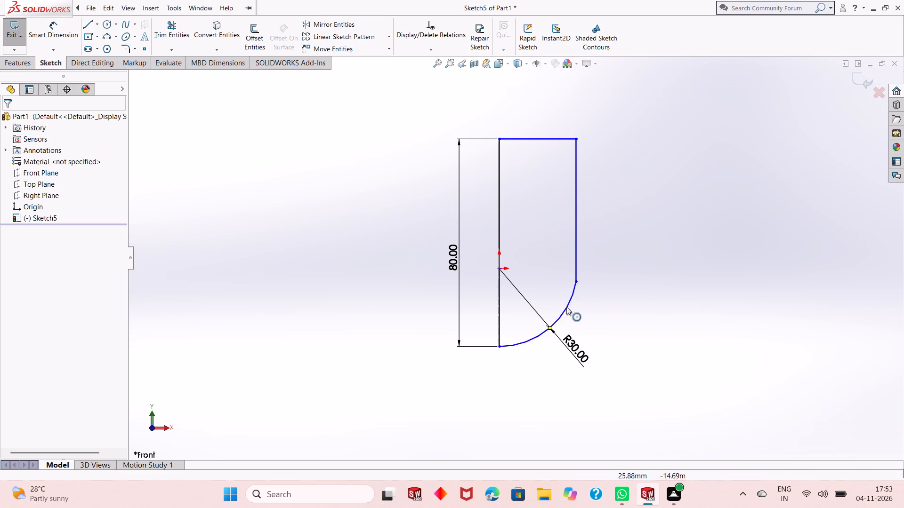
{"action": "key", "text": "ctrl+z"}
{"action": "key", "text": "ctrl+z"}
{"action": "key", "text": "ctrl+z"}
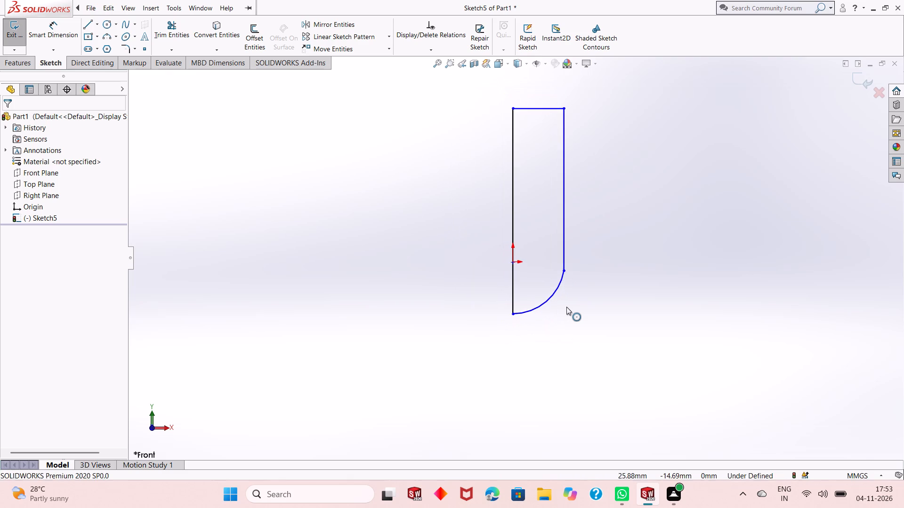
{"action": "key", "text": "ctrl+z"}
{"action": "key", "text": "ctrl+z"}
{"action": "key", "text": "ctrl+z"}
{"action": "key", "text": "Escape"}
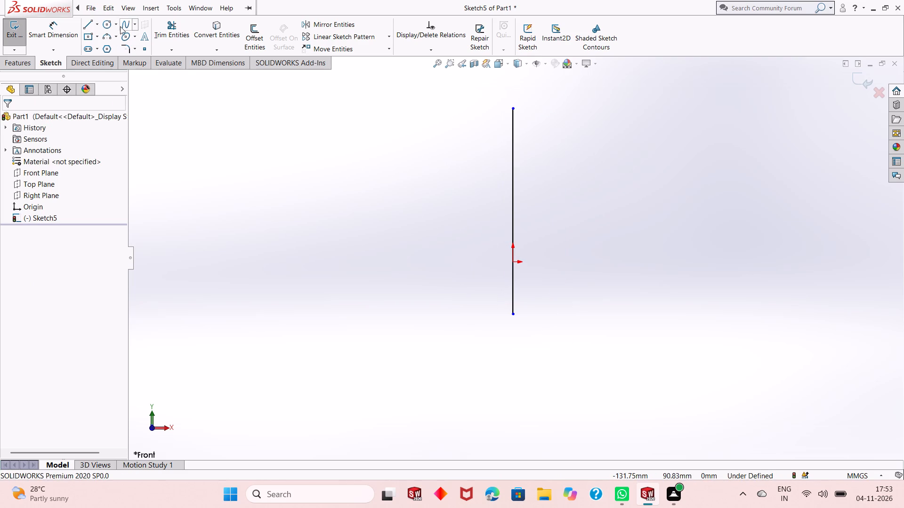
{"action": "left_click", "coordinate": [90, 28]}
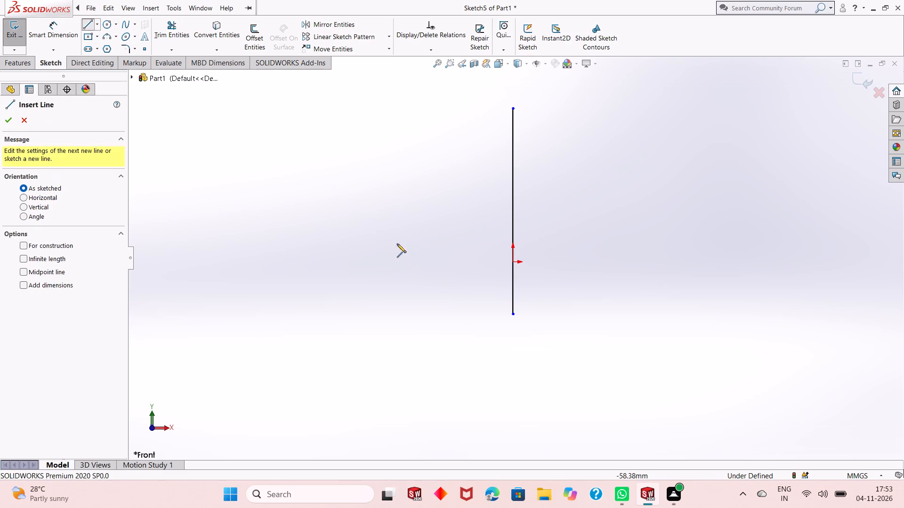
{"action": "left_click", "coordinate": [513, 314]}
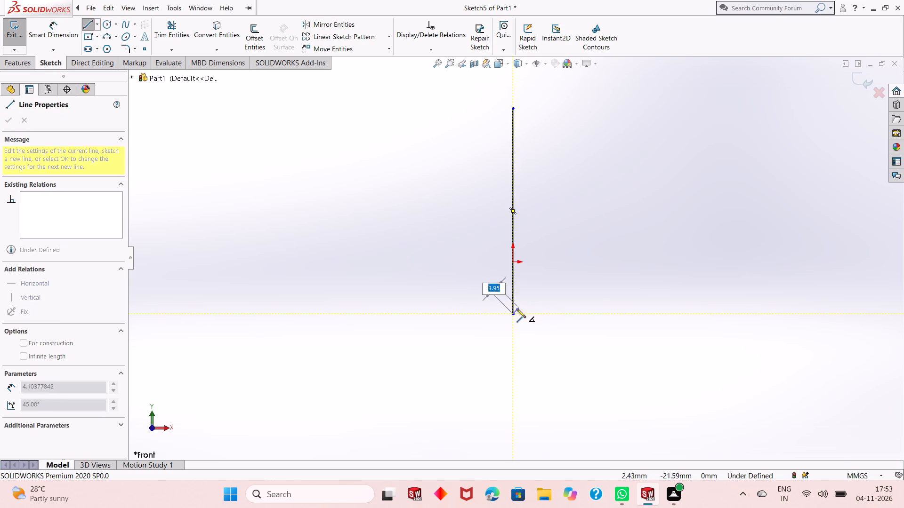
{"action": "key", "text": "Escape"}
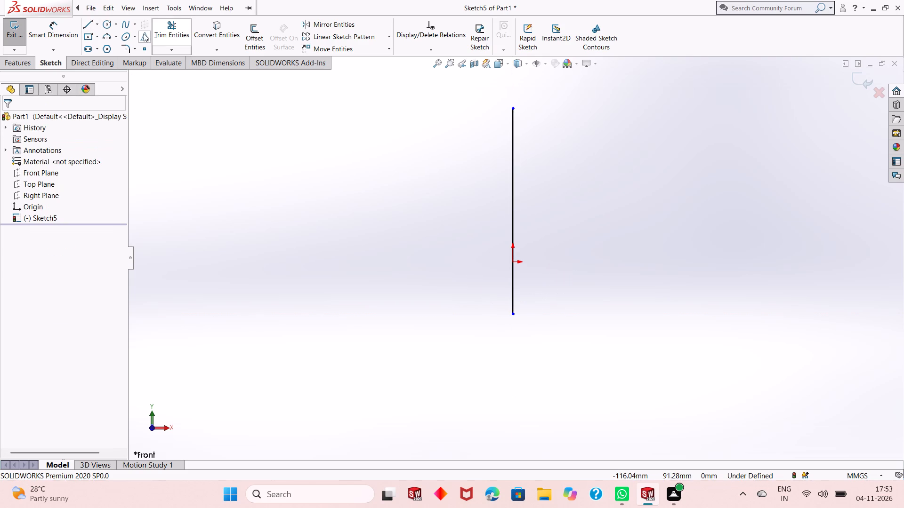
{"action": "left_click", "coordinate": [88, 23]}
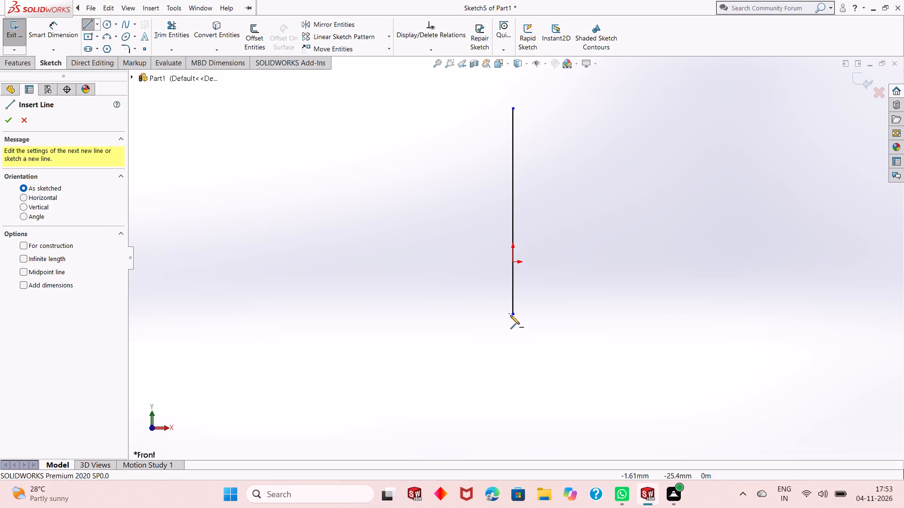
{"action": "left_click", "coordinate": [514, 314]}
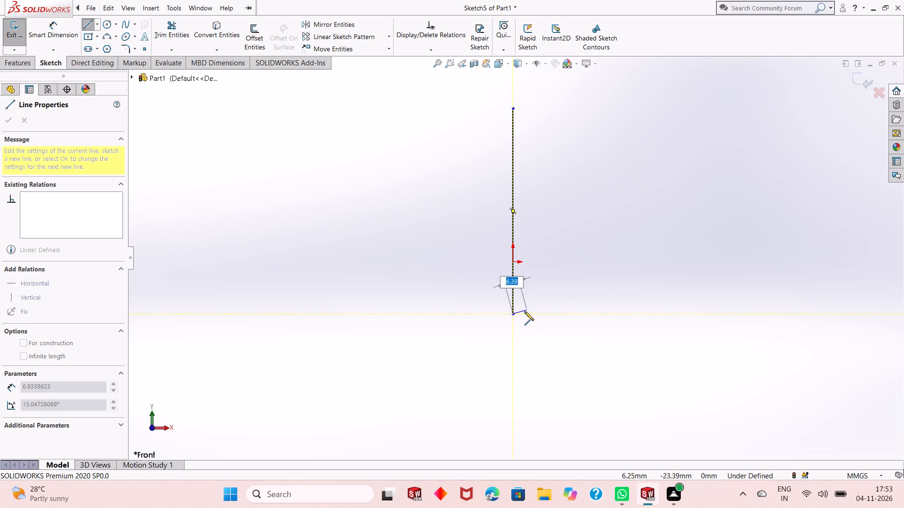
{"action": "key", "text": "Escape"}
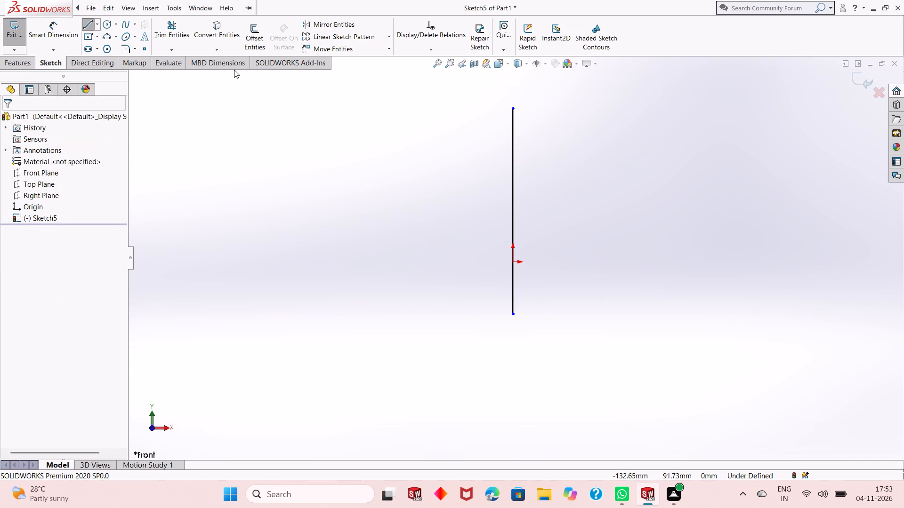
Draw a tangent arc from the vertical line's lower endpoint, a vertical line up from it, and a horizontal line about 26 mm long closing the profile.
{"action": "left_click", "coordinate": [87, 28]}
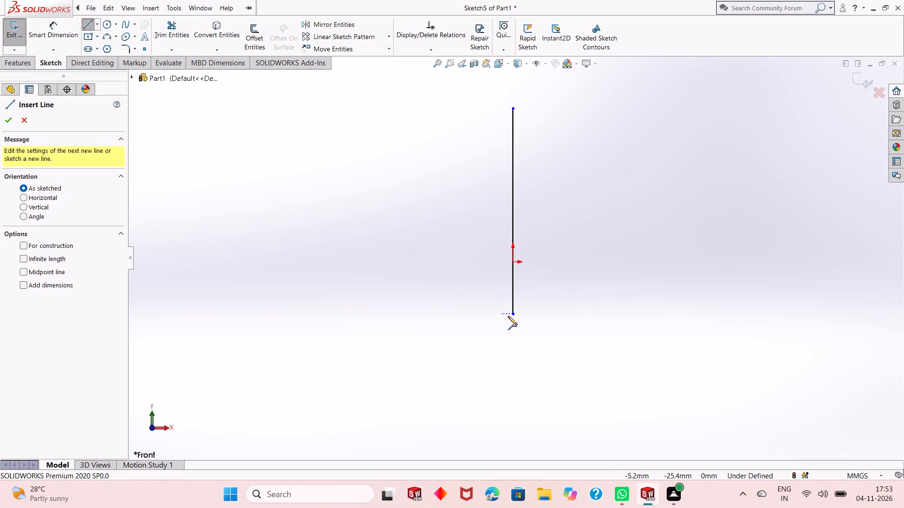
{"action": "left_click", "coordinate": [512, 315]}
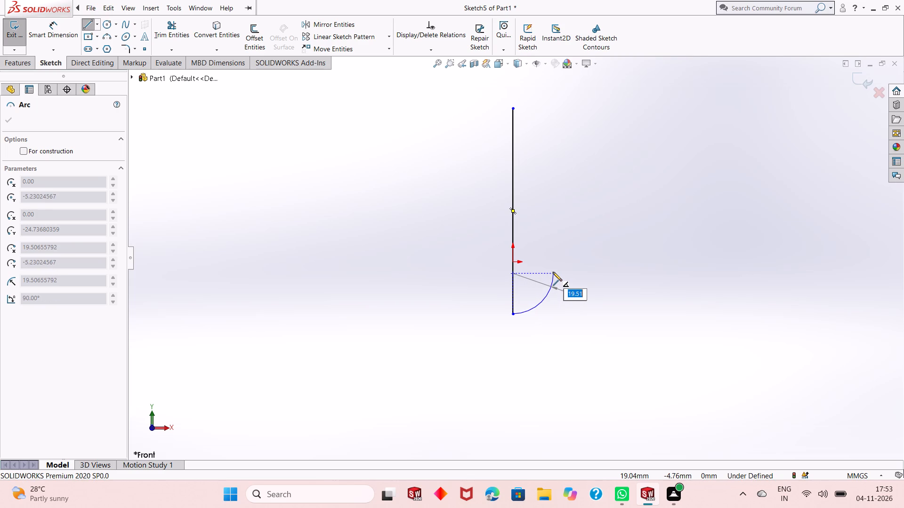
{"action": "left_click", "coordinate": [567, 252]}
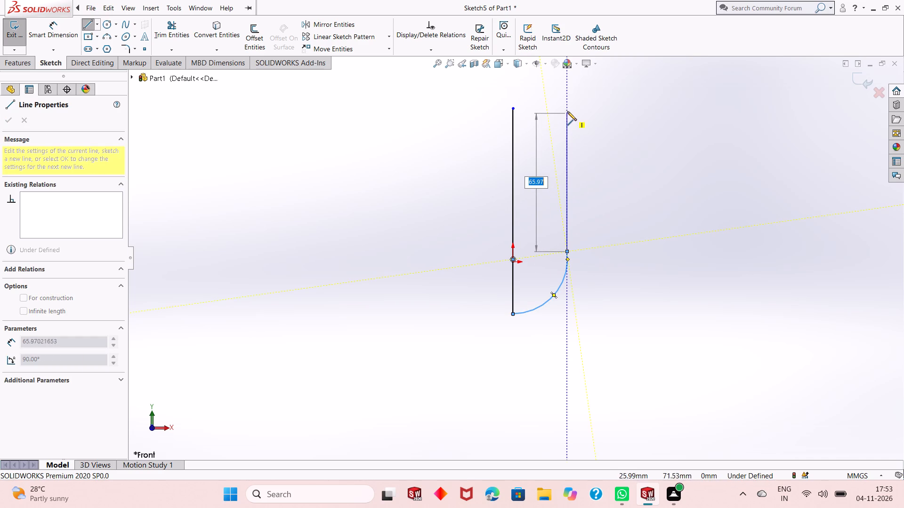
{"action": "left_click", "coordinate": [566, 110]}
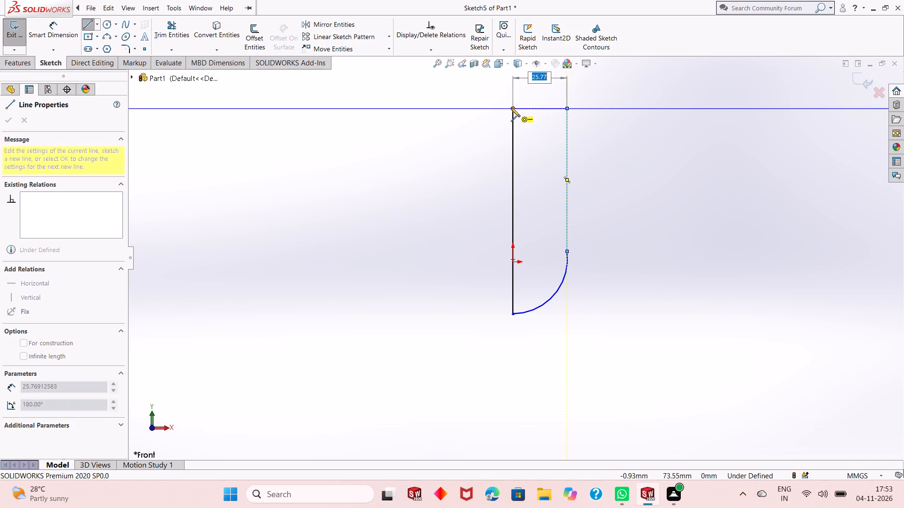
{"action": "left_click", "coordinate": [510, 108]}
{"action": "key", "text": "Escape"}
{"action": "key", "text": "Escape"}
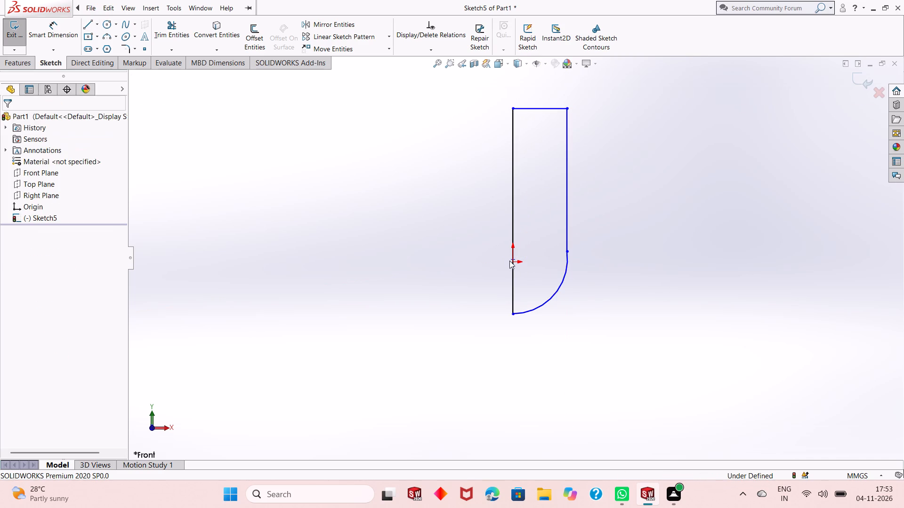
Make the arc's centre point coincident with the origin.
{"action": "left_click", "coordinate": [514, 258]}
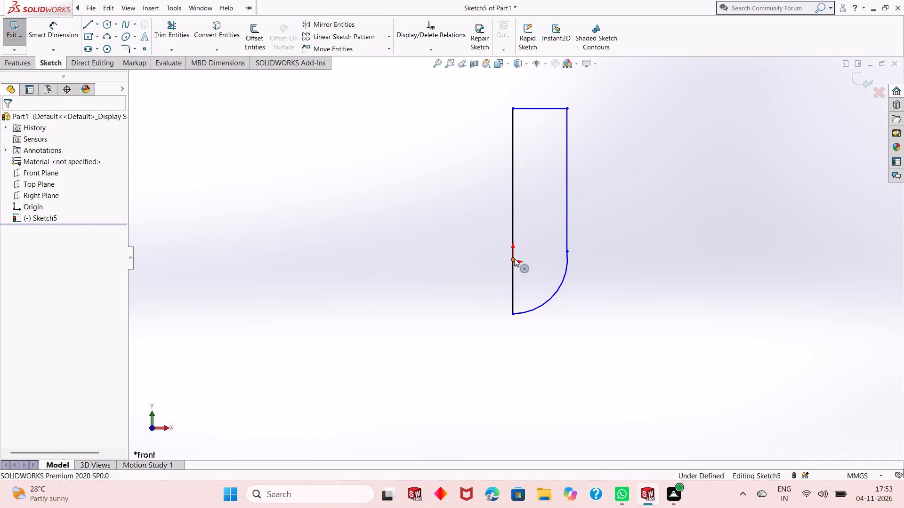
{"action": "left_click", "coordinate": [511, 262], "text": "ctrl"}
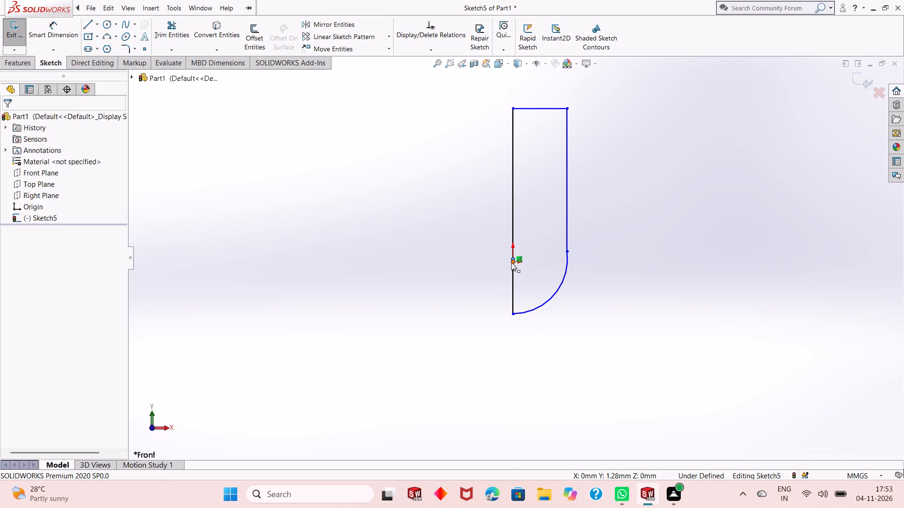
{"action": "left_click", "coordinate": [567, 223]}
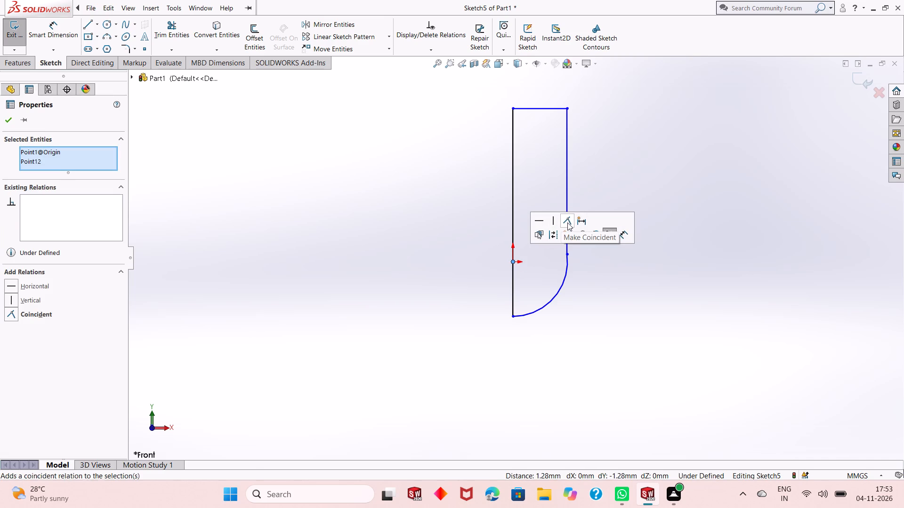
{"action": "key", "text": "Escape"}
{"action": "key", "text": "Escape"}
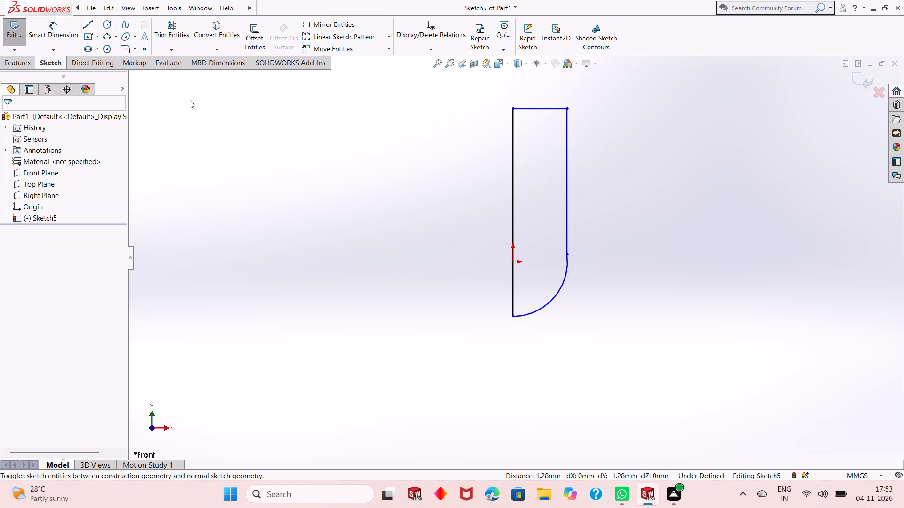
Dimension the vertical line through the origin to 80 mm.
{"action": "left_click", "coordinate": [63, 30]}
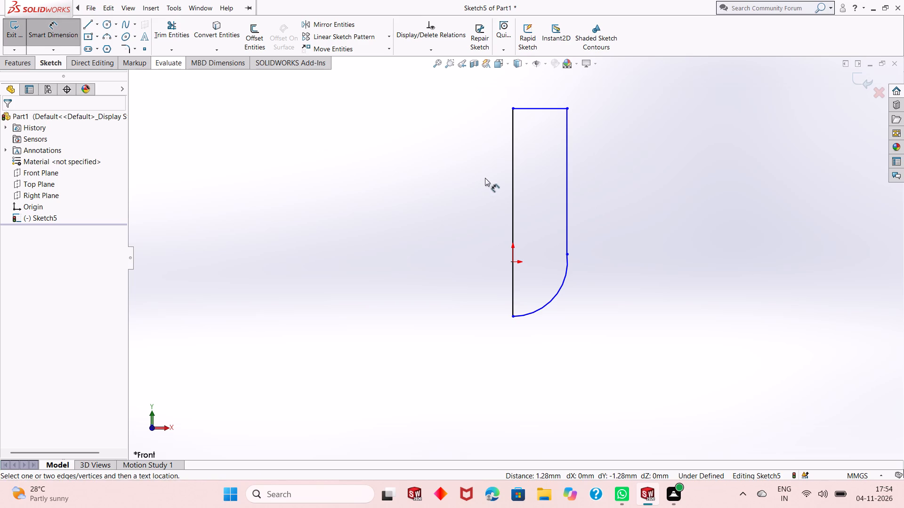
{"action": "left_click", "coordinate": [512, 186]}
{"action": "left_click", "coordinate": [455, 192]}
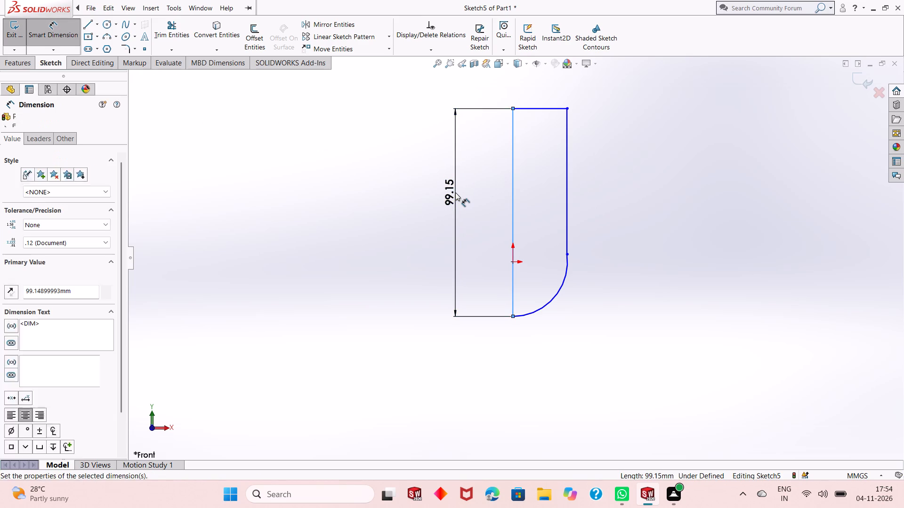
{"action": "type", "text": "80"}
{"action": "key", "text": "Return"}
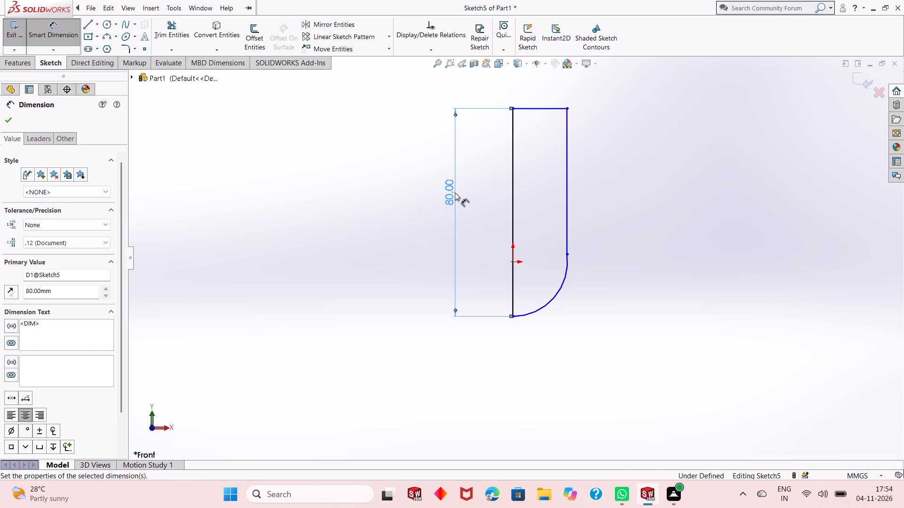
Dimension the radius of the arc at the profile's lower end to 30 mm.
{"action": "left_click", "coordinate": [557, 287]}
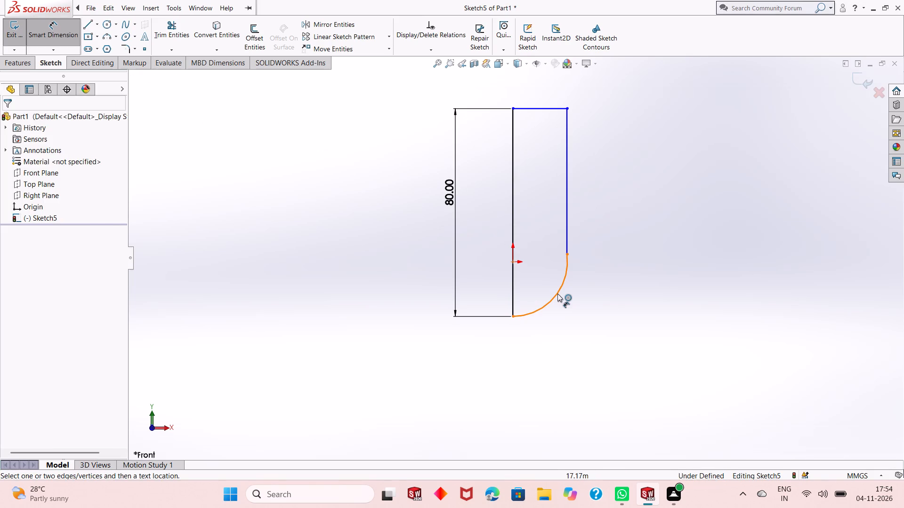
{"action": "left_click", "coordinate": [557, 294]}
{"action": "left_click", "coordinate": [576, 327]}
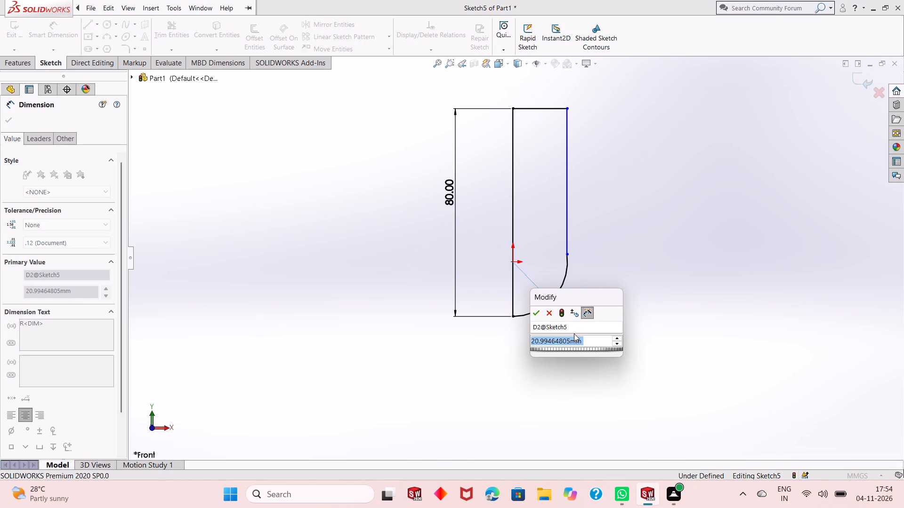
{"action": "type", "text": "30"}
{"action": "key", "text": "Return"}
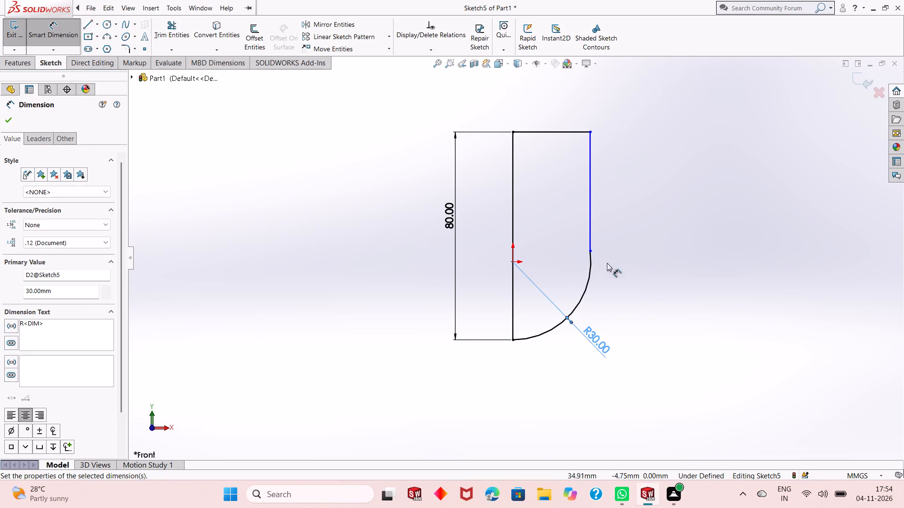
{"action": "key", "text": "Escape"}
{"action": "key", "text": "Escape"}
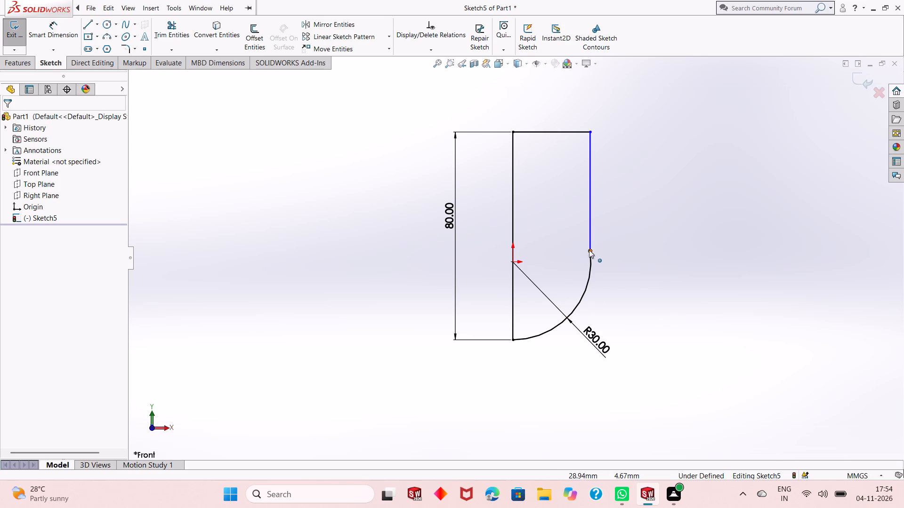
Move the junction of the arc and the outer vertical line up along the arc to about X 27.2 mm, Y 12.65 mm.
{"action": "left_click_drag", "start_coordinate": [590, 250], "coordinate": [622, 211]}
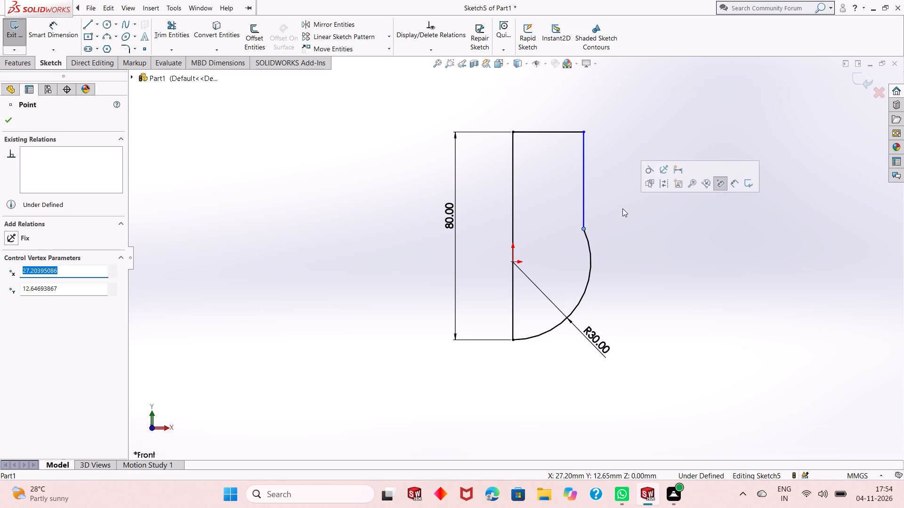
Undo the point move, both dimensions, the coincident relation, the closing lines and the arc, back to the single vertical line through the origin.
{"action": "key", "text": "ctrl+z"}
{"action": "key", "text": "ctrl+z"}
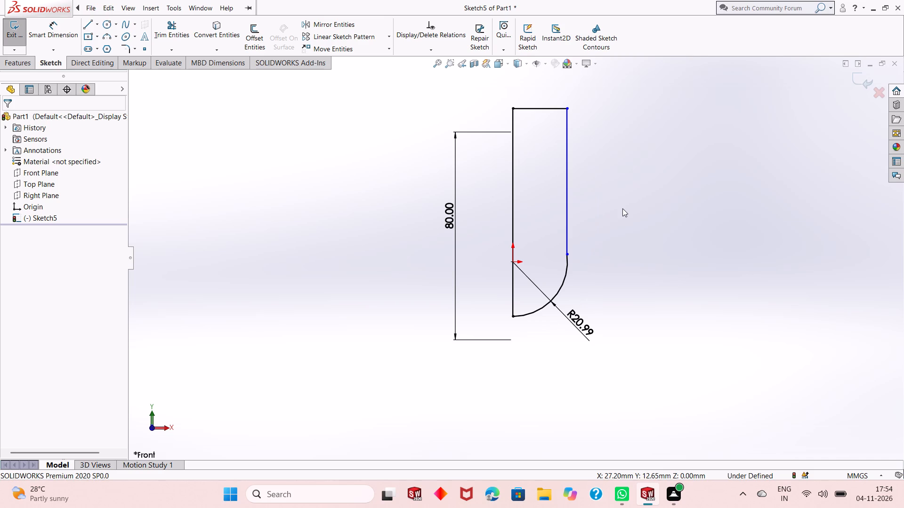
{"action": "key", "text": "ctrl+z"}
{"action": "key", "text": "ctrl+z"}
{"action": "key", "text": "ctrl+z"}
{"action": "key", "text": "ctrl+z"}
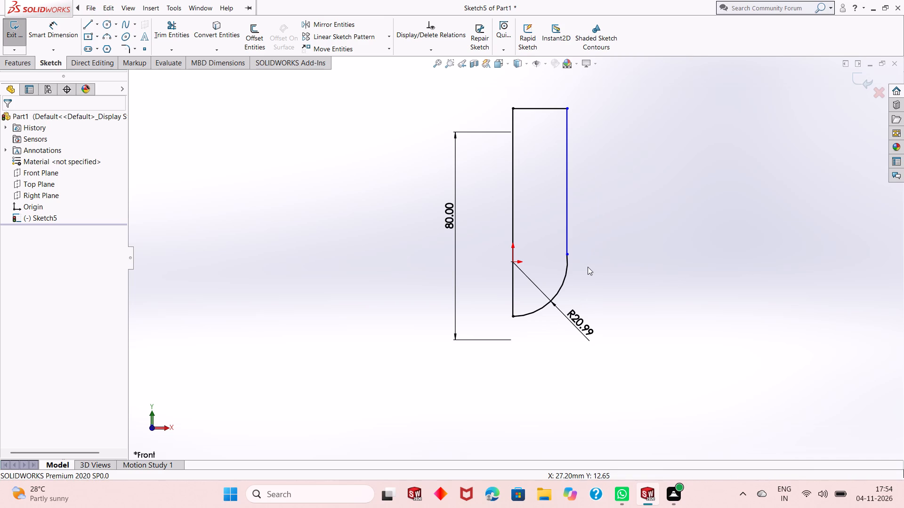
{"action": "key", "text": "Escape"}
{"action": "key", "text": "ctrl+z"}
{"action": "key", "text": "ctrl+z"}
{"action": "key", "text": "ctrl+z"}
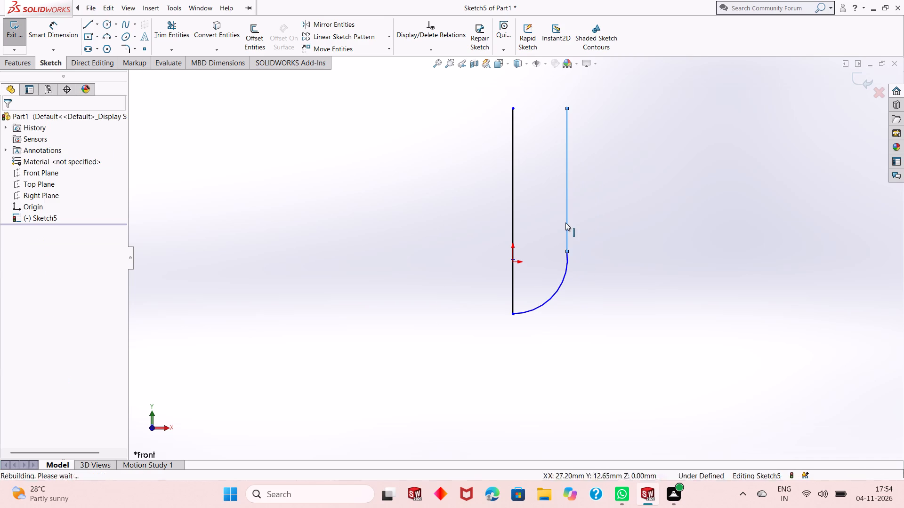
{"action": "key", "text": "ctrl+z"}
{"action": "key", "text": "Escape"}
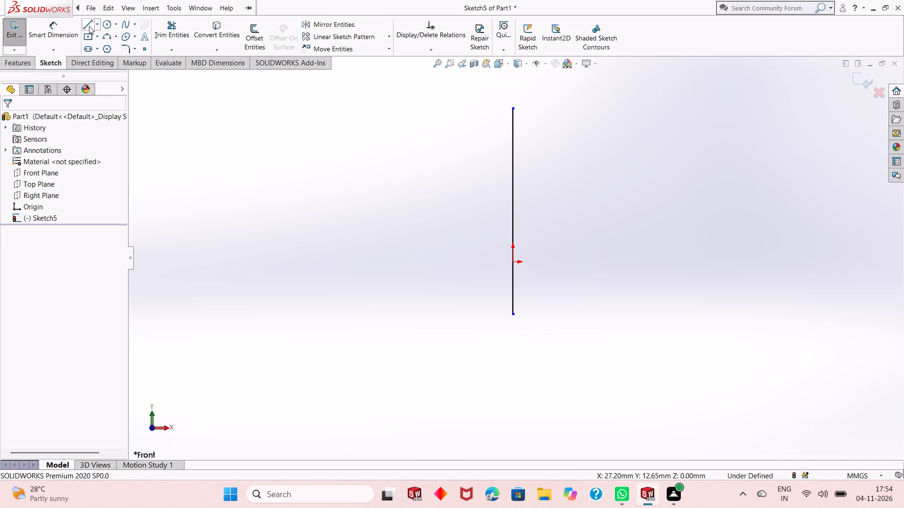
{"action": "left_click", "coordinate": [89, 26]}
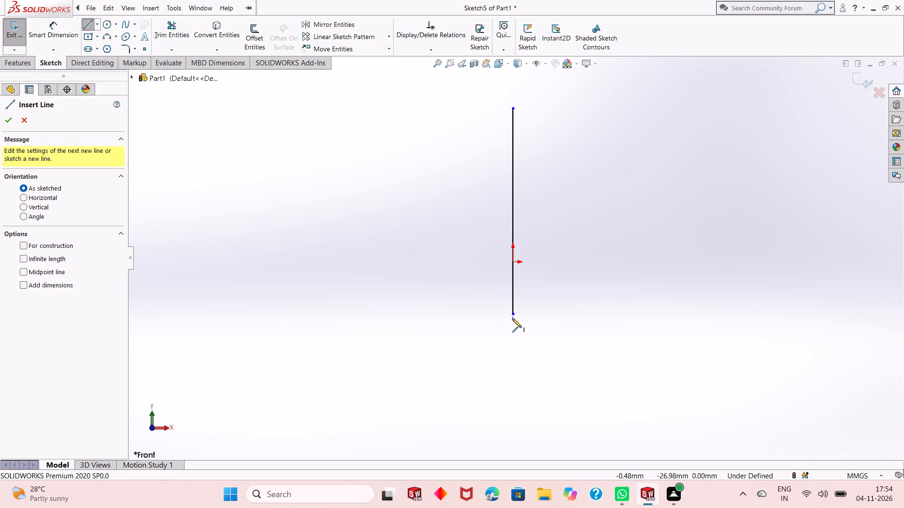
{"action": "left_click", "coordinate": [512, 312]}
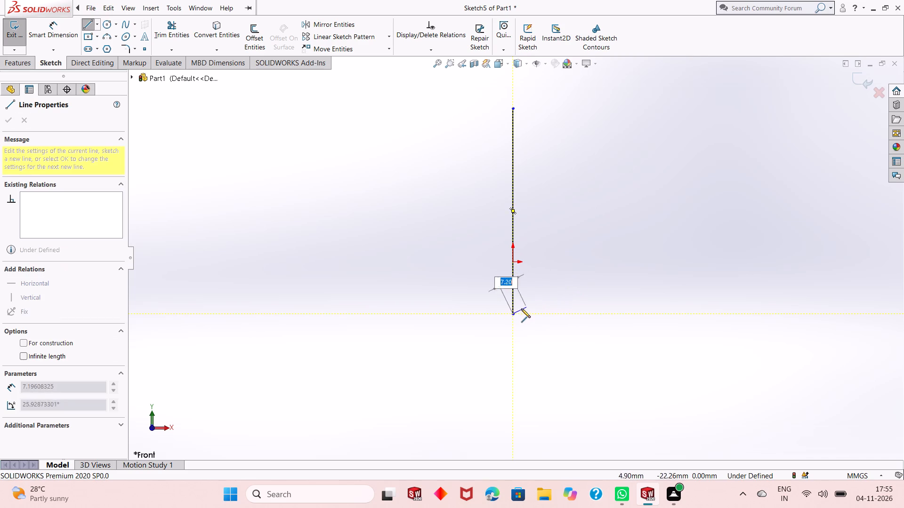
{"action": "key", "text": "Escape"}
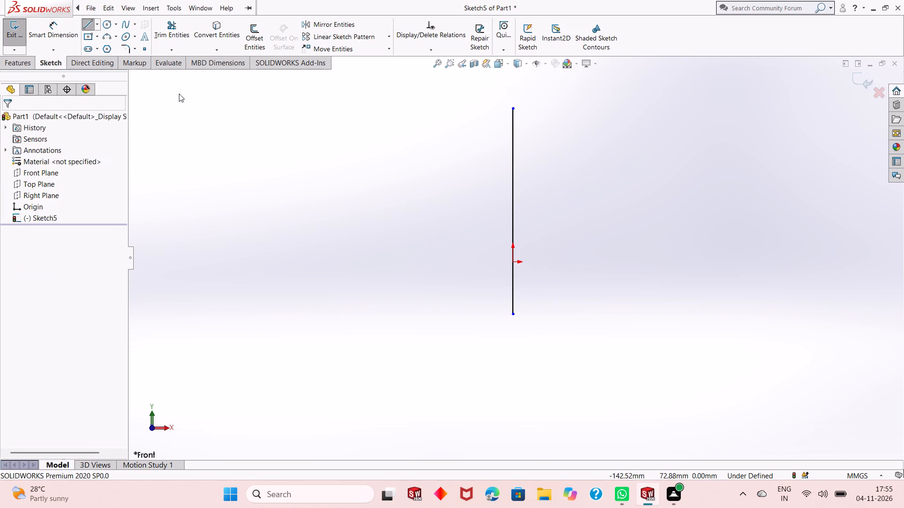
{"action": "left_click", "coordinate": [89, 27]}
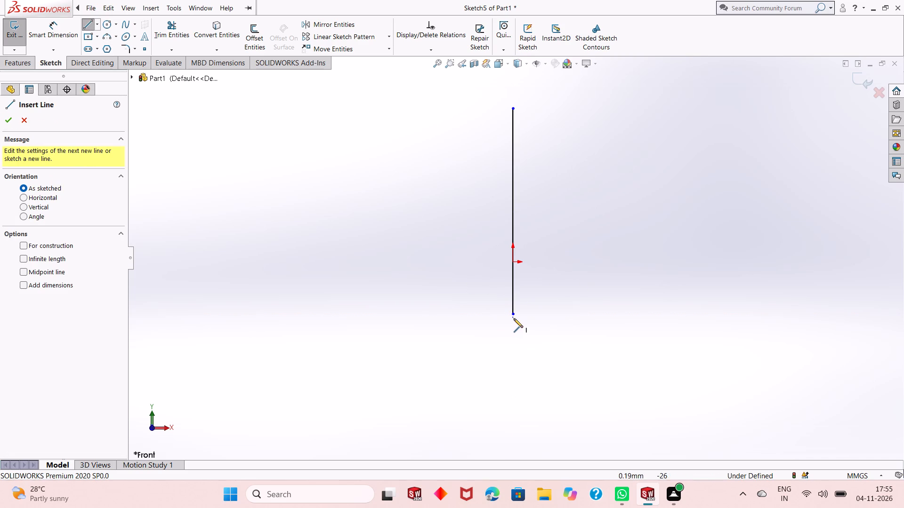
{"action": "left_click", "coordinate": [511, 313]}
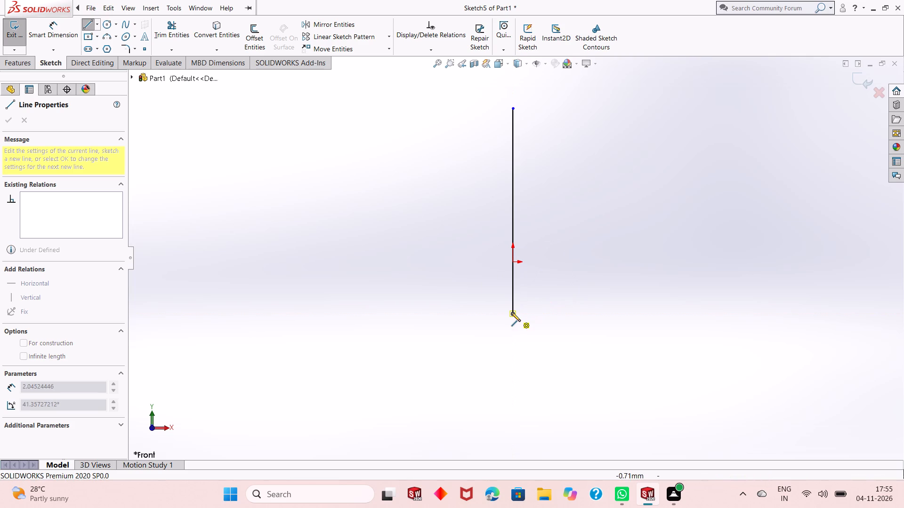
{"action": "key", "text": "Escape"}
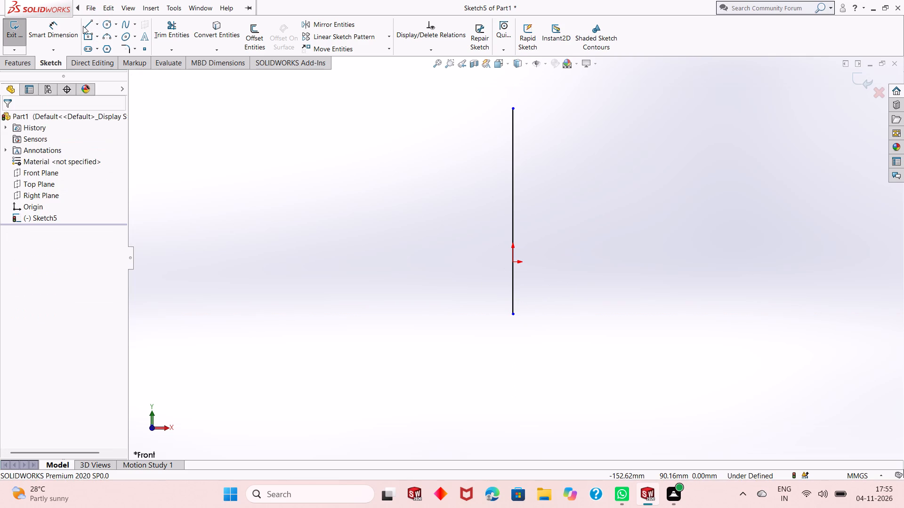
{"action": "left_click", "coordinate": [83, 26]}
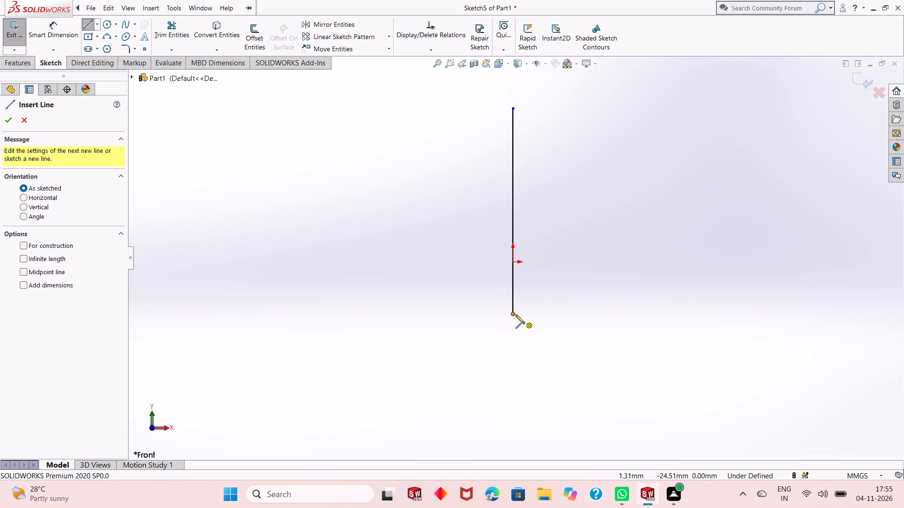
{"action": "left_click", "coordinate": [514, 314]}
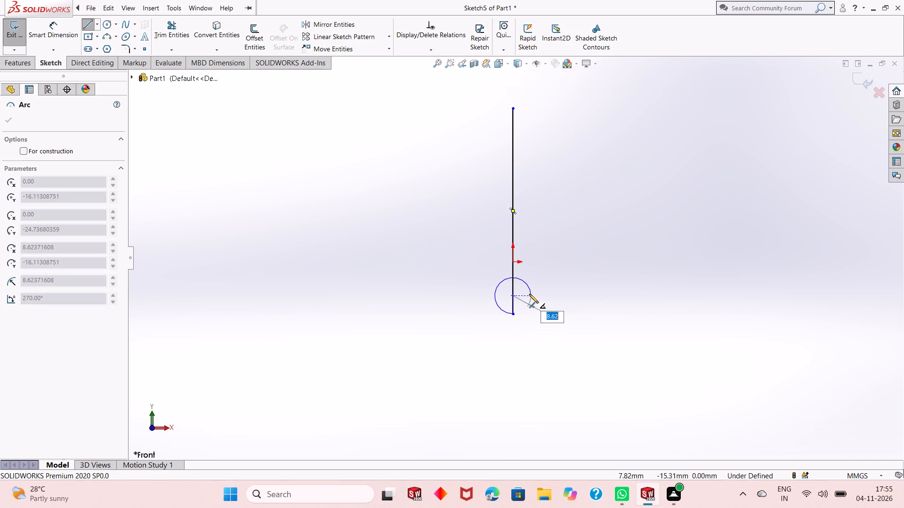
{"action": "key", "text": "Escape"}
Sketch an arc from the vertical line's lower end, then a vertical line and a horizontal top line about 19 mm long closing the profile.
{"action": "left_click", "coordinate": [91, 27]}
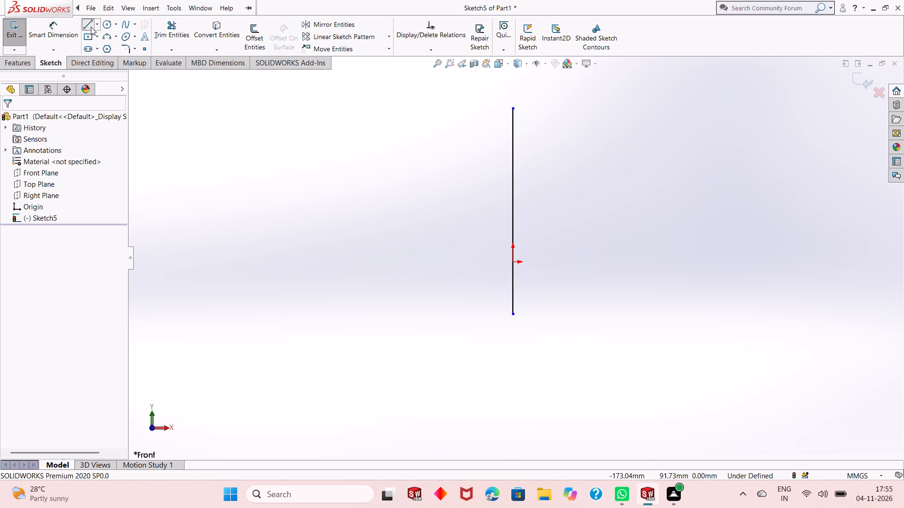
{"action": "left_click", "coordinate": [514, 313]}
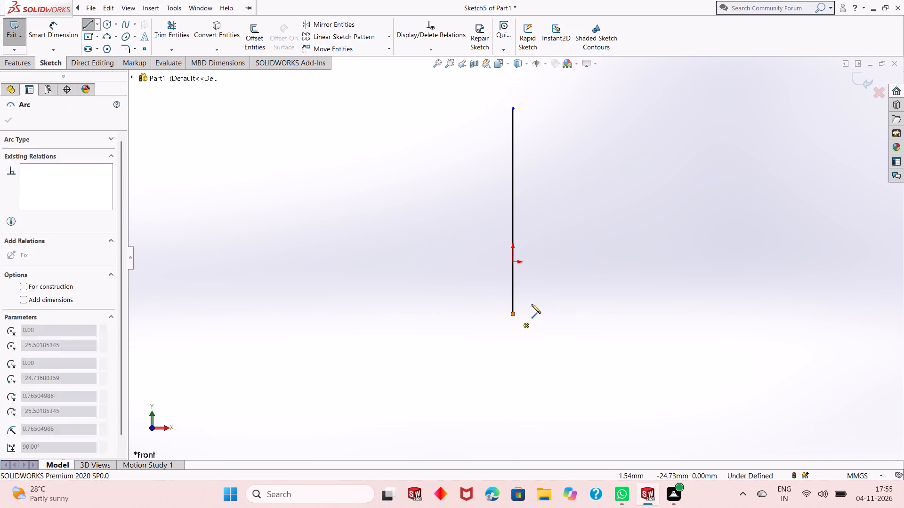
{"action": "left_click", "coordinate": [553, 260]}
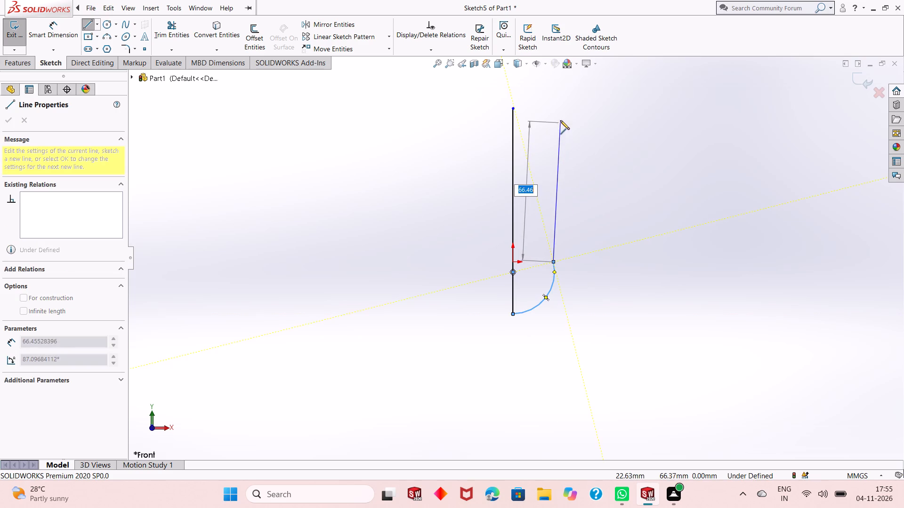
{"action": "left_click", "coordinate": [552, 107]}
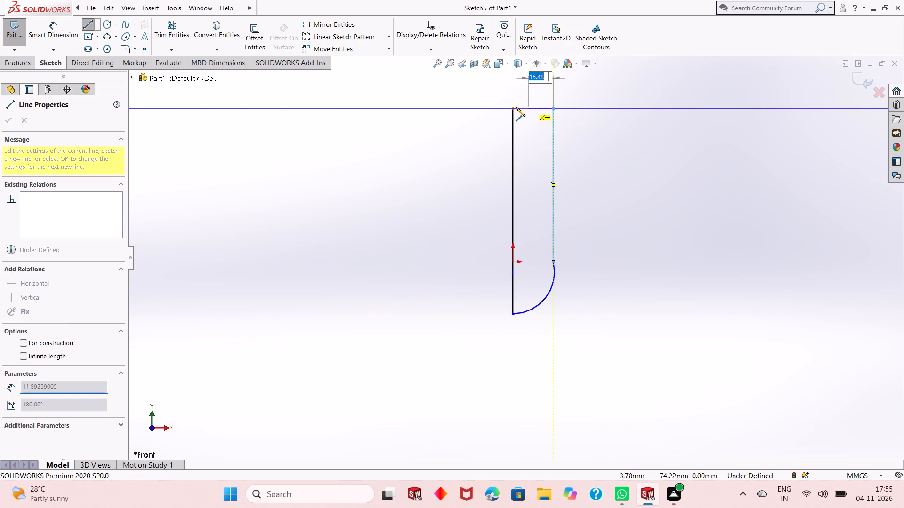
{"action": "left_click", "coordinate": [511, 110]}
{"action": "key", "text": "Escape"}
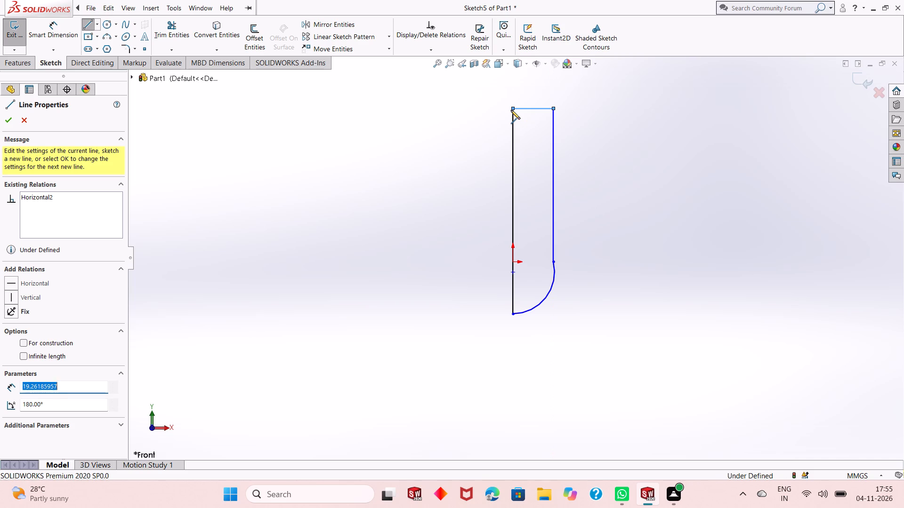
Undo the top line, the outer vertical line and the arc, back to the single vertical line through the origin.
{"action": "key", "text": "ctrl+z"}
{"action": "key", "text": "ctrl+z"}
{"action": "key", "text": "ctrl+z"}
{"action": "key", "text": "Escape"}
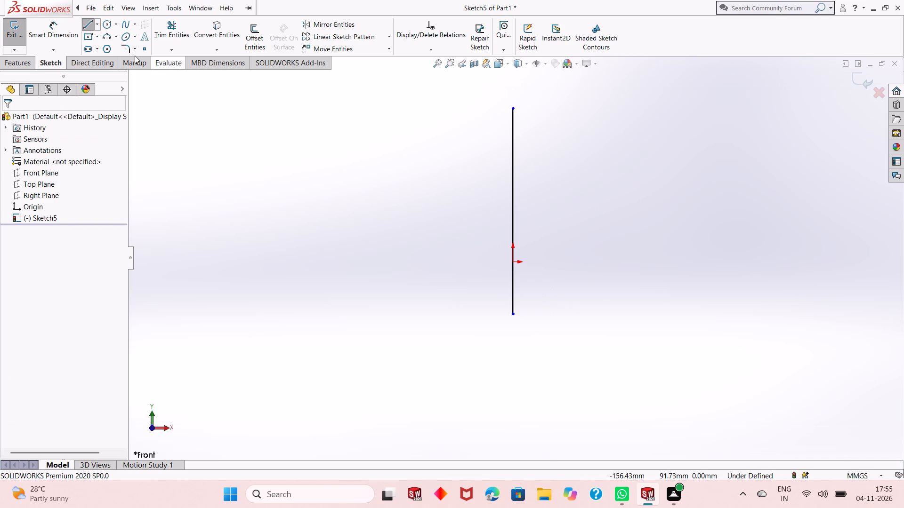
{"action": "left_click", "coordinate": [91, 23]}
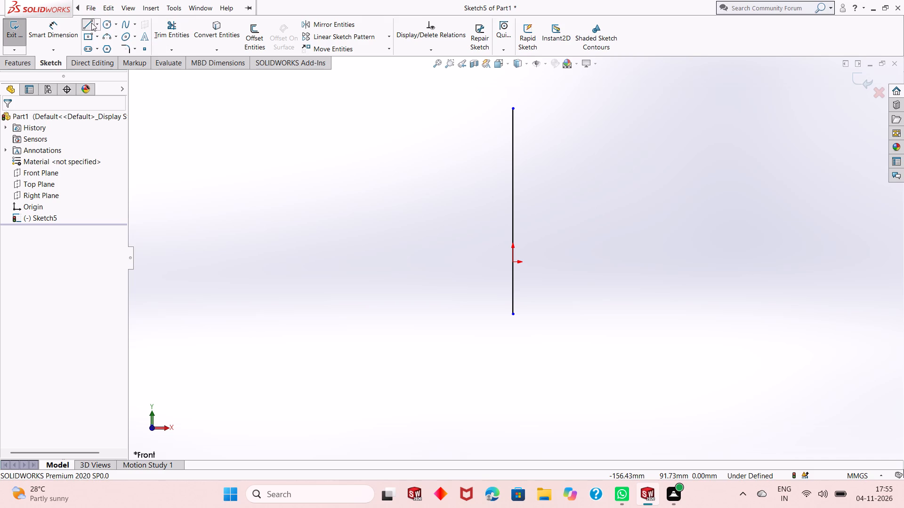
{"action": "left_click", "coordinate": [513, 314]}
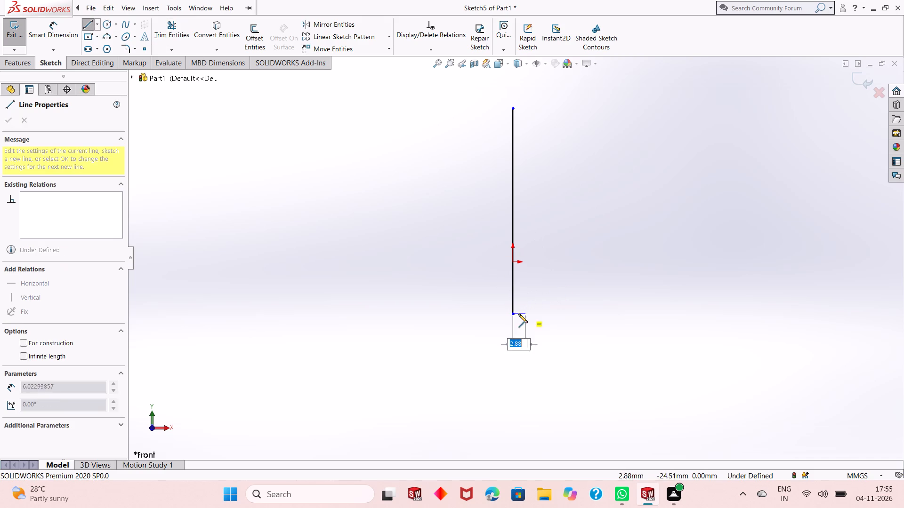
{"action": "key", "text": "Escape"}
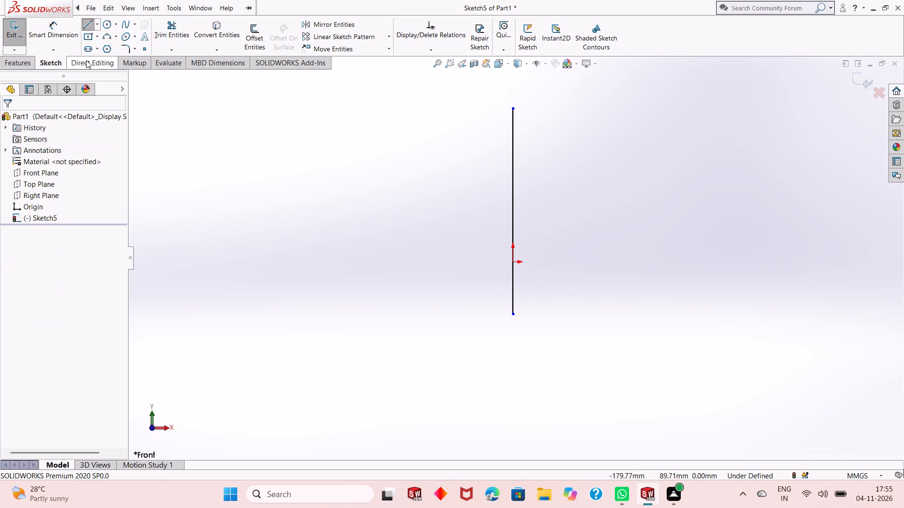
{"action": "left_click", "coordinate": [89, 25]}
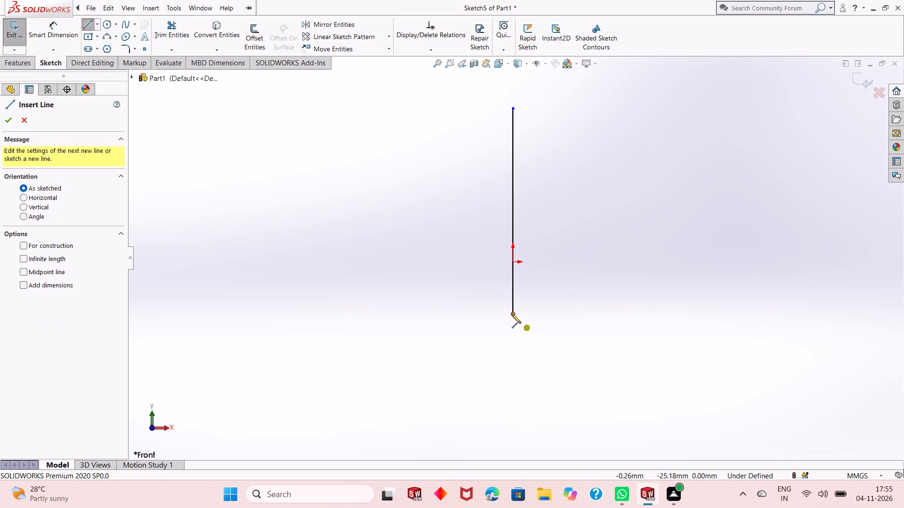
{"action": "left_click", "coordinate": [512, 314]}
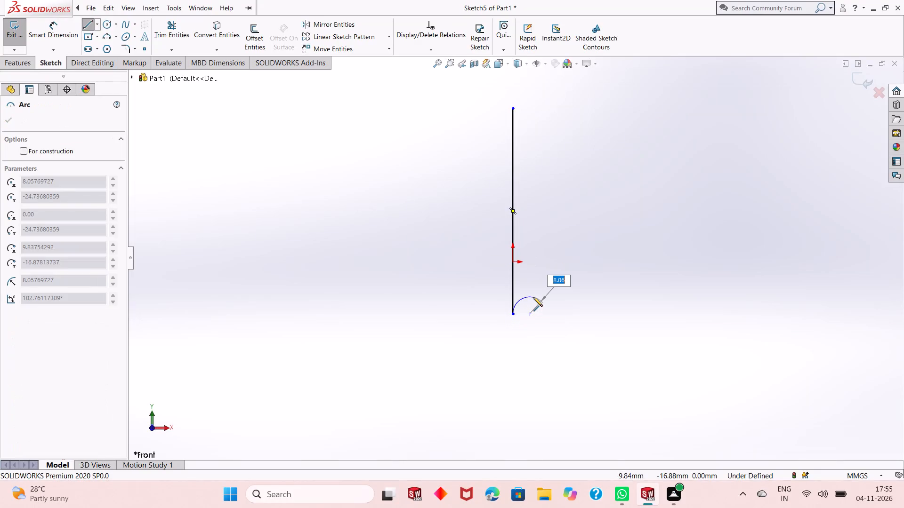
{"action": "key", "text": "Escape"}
Close the profile with an origin-centred arc of about 25 mm radius from the line's lower end, a 73 mm vertical line and a horizontal top line.
{"action": "left_click", "coordinate": [89, 25]}
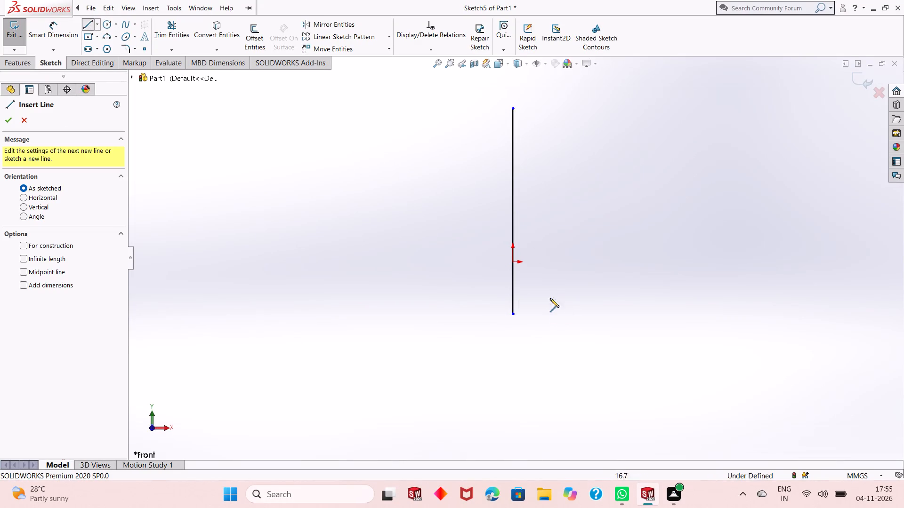
{"action": "left_click", "coordinate": [511, 314]}
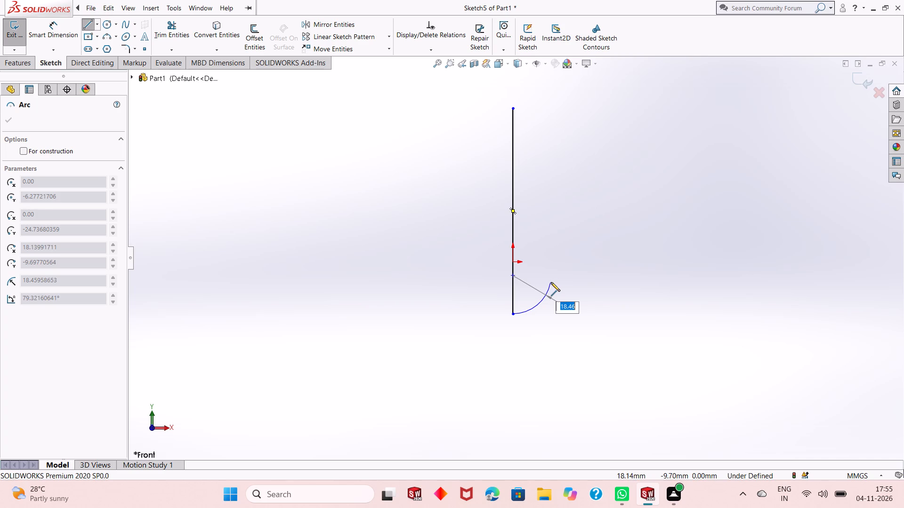
{"action": "left_click", "coordinate": [567, 263]}
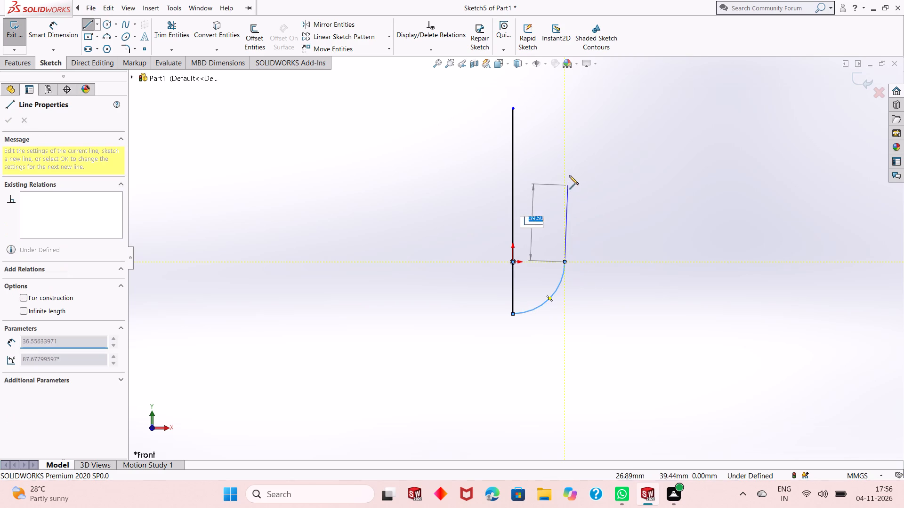
{"action": "left_click", "coordinate": [565, 110]}
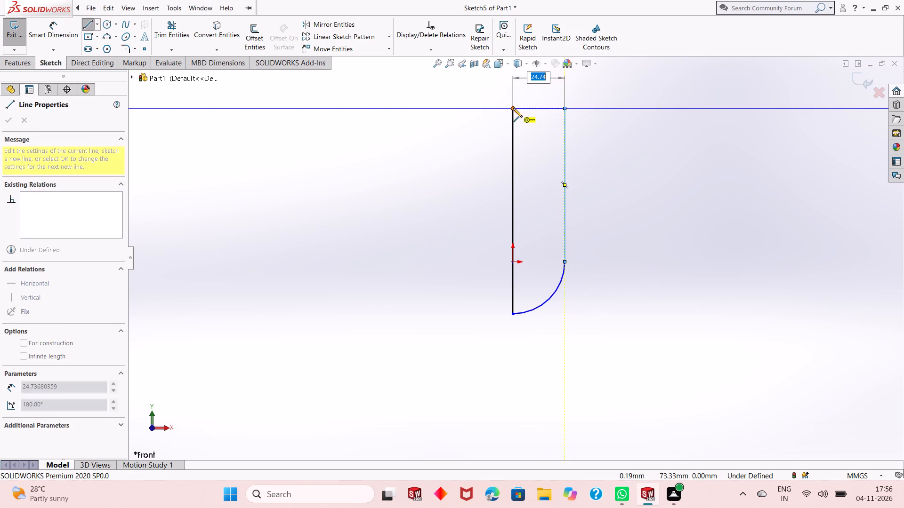
{"action": "left_click", "coordinate": [513, 108]}
{"action": "key", "text": "Escape"}
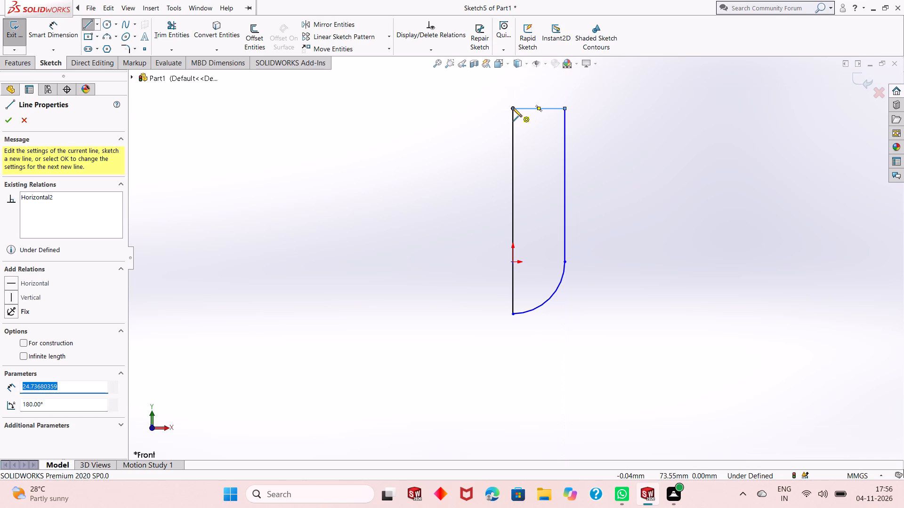
{"action": "key", "text": "Escape"}
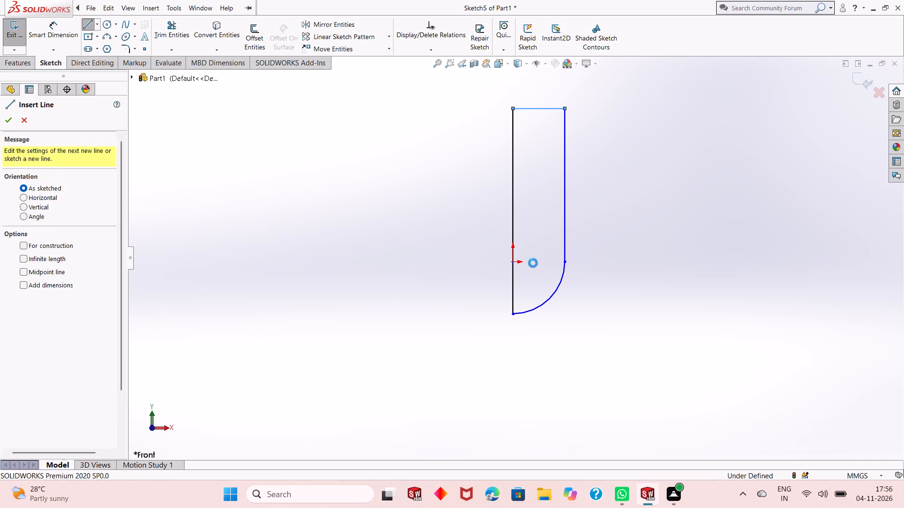
{"action": "key", "text": "Escape"}
Examine the existing relations of the vertical line through the origin and the arc's centre point.
{"action": "scroll", "coordinate": [514, 263], "scroll_direction": "down", "scroll_amount": 9}
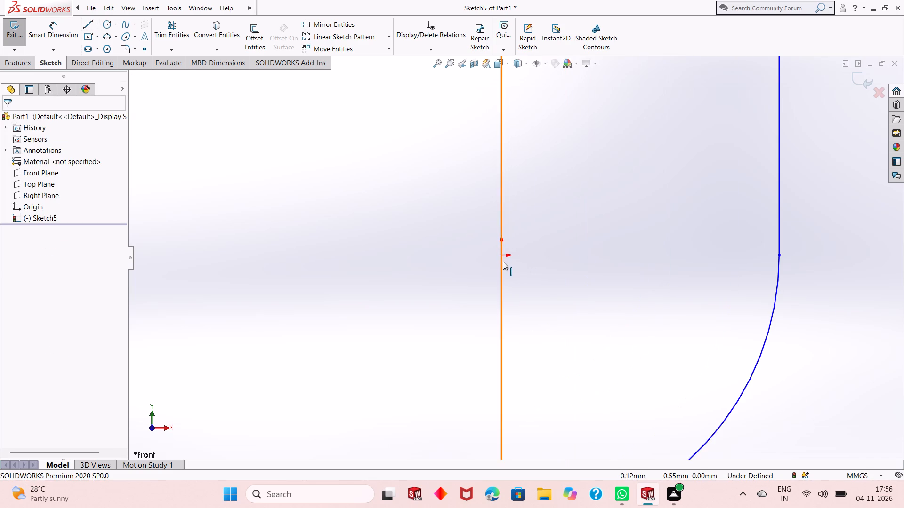
{"action": "scroll", "coordinate": [503, 262], "scroll_direction": "down", "scroll_amount": 1}
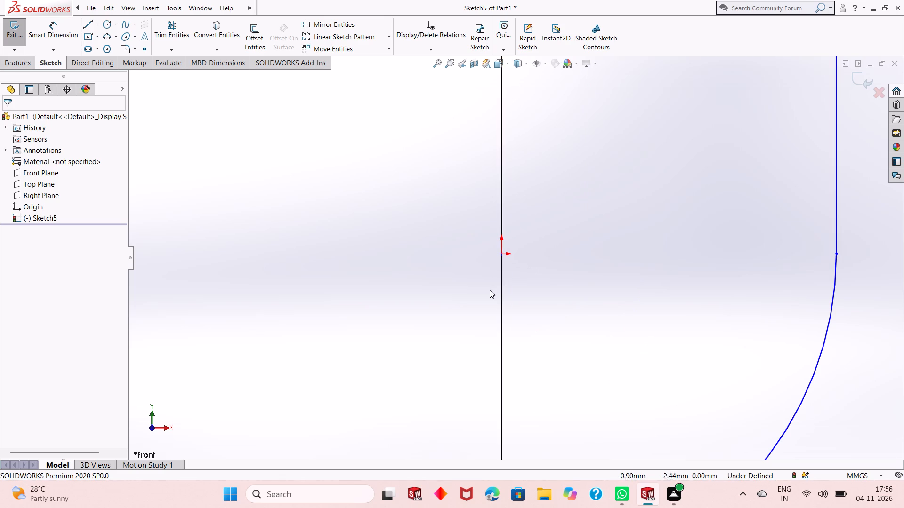
{"action": "left_click", "coordinate": [503, 309]}
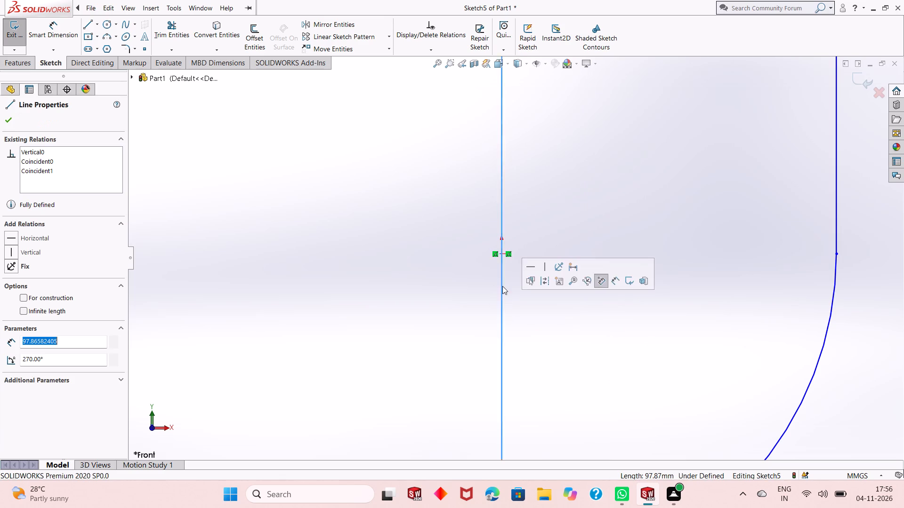
{"action": "left_click", "coordinate": [502, 253], "text": "ctrl"}
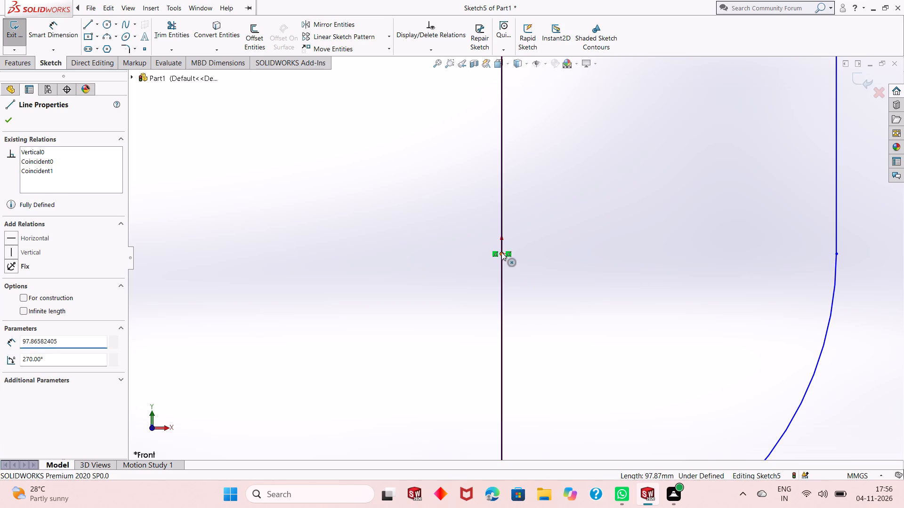
{"action": "key", "text": "Escape"}
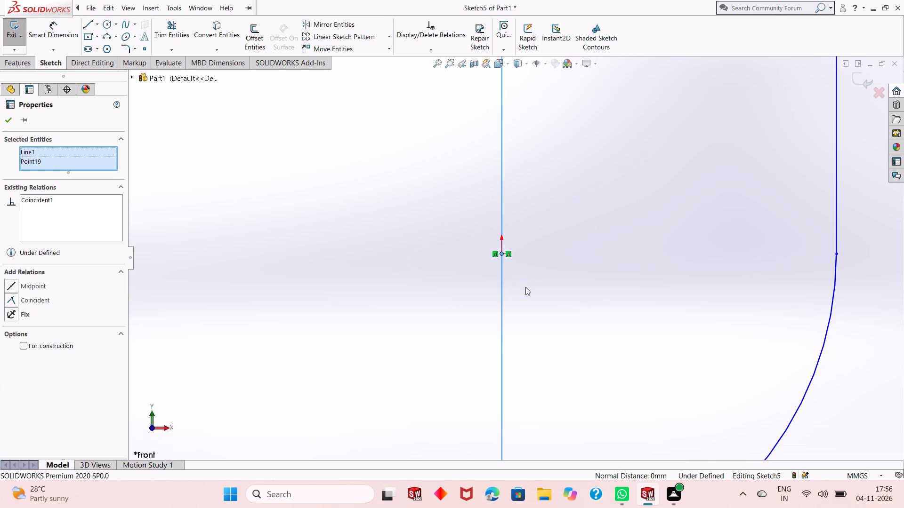
{"action": "scroll", "coordinate": [558, 345], "scroll_direction": "up", "scroll_amount": 3}
{"action": "key", "text": "Escape"}
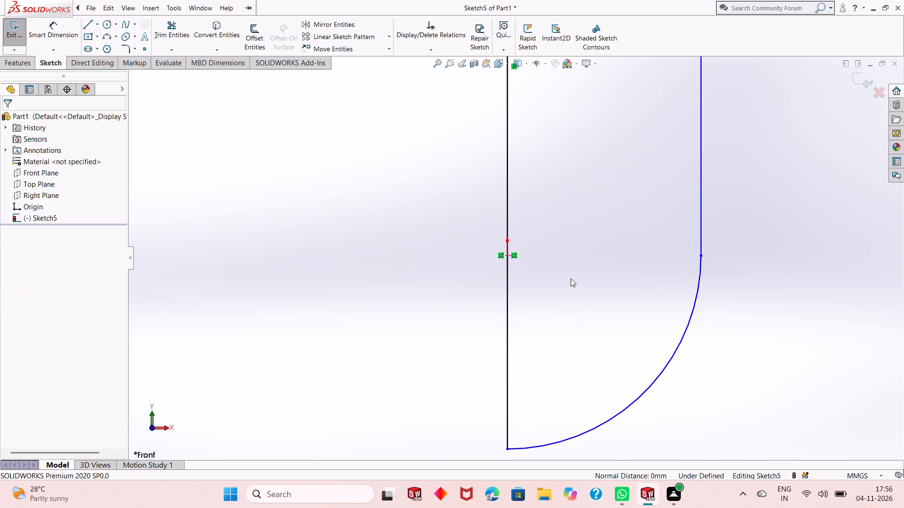
Dimension the vertical line through the origin to 80 mm.
{"action": "left_click", "coordinate": [72, 37]}
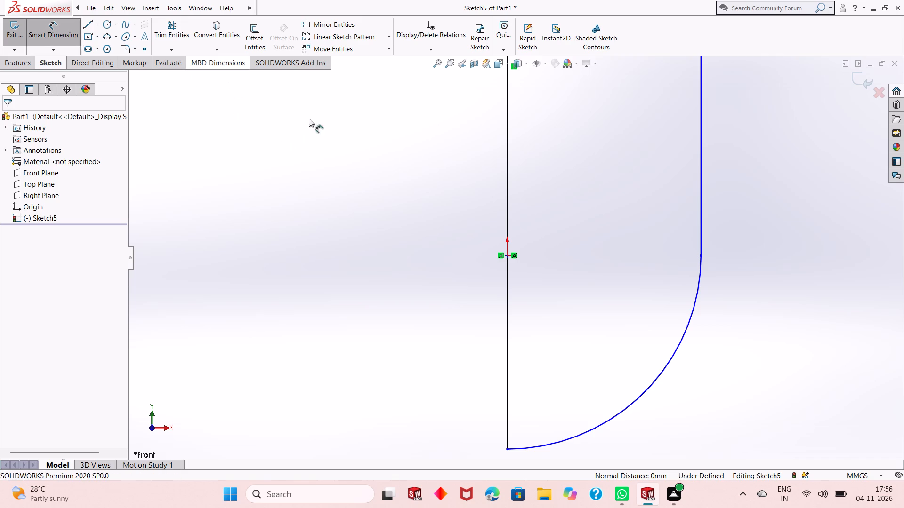
{"action": "left_click", "coordinate": [508, 184]}
{"action": "left_click", "coordinate": [443, 209]}
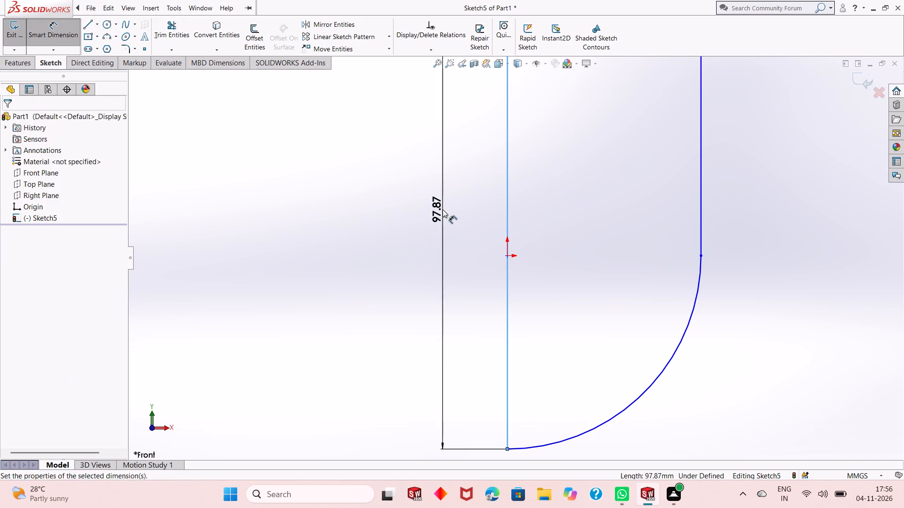
{"action": "type", "text": "80"}
{"action": "key", "text": "Return"}
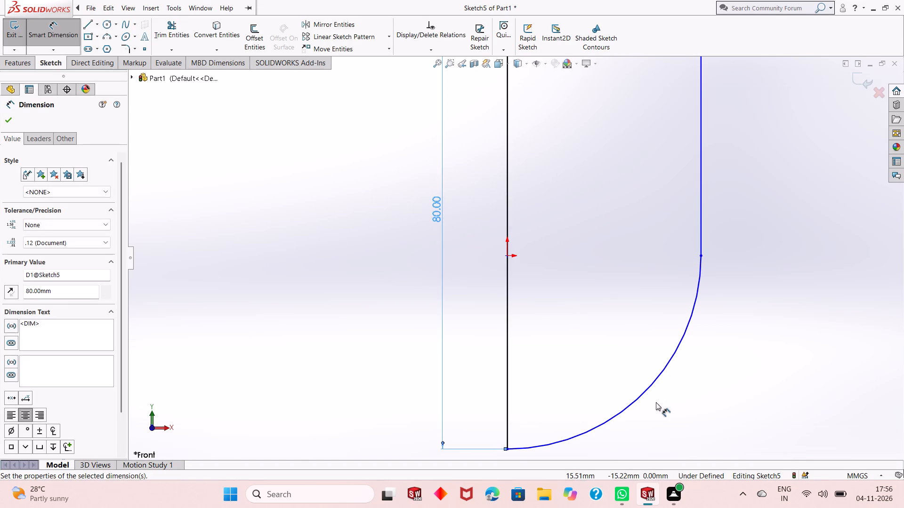
Dimension the radius of the arc at the profile's lower end to 30 mm.
{"action": "left_click", "coordinate": [648, 387]}
{"action": "left_click", "coordinate": [694, 422]}
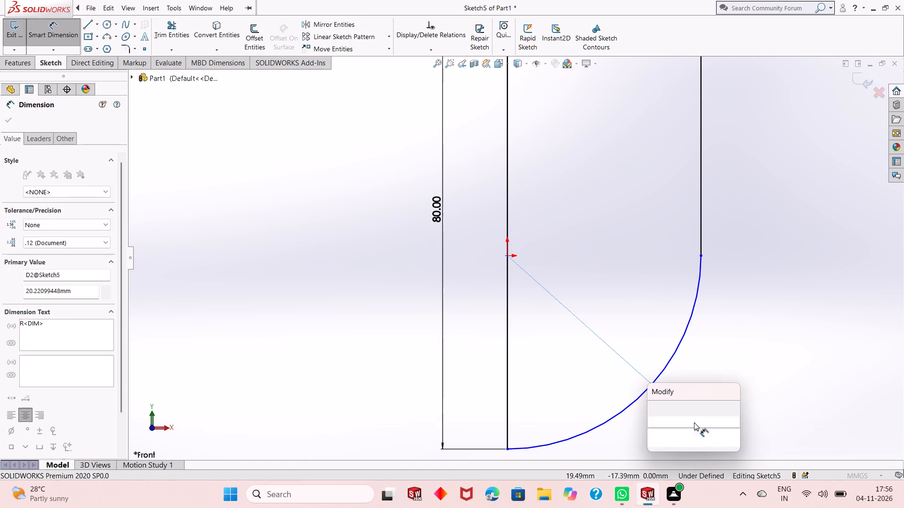
{"action": "type", "text": "30"}
{"action": "key", "text": "Return"}
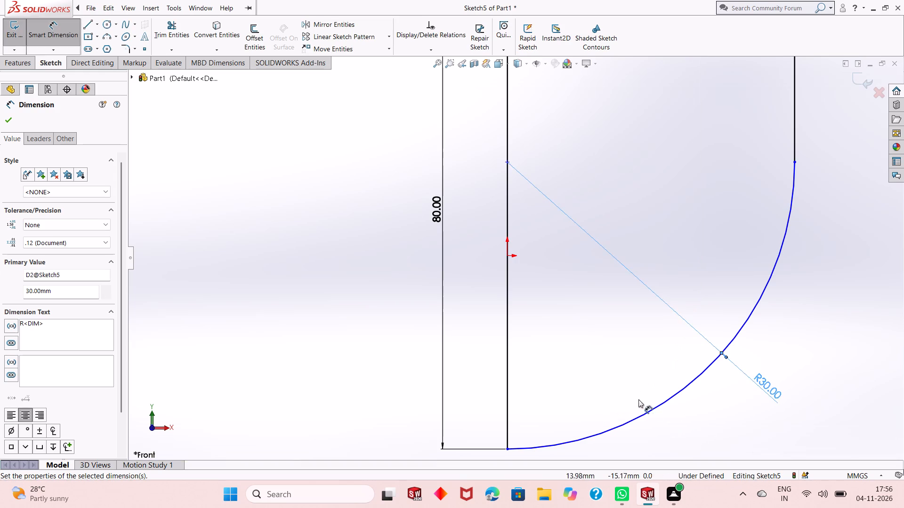
{"action": "scroll", "coordinate": [603, 384], "scroll_direction": "up", "scroll_amount": 8}
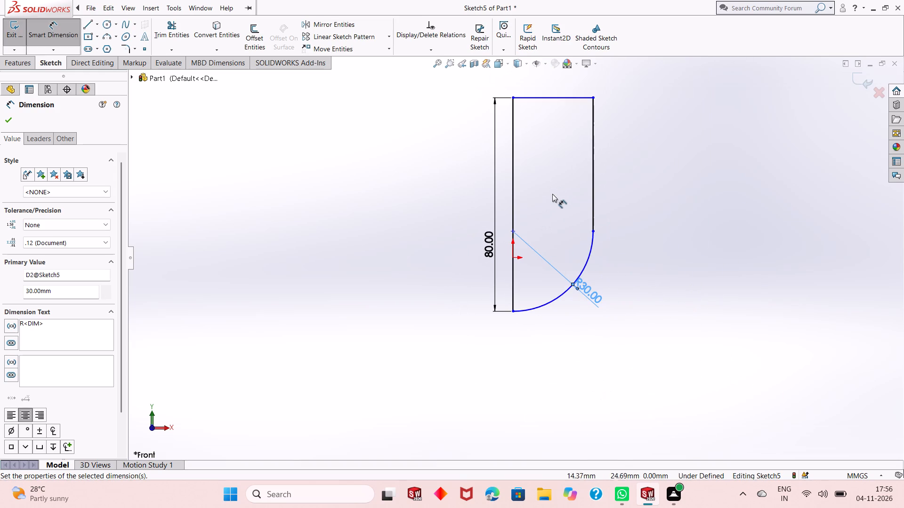
{"action": "scroll", "coordinate": [560, 191], "scroll_direction": "down", "scroll_amount": 2}
{"action": "key", "text": "Escape"}
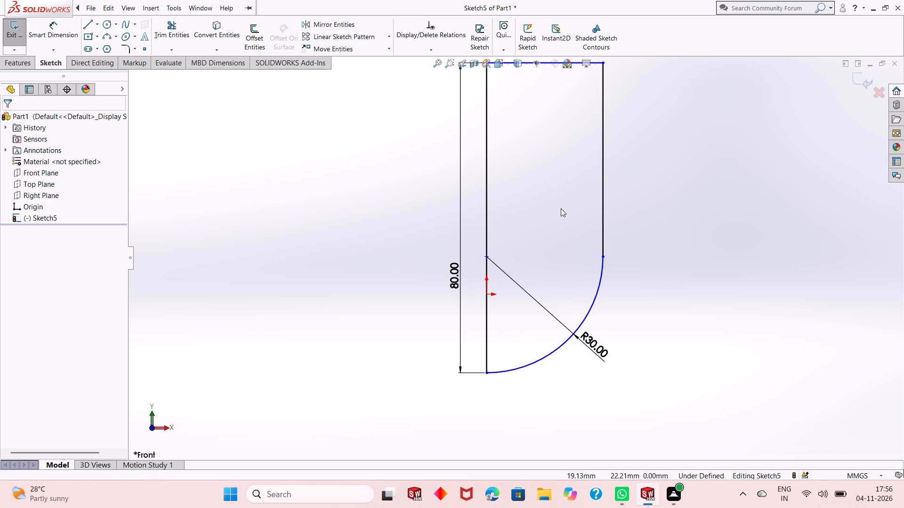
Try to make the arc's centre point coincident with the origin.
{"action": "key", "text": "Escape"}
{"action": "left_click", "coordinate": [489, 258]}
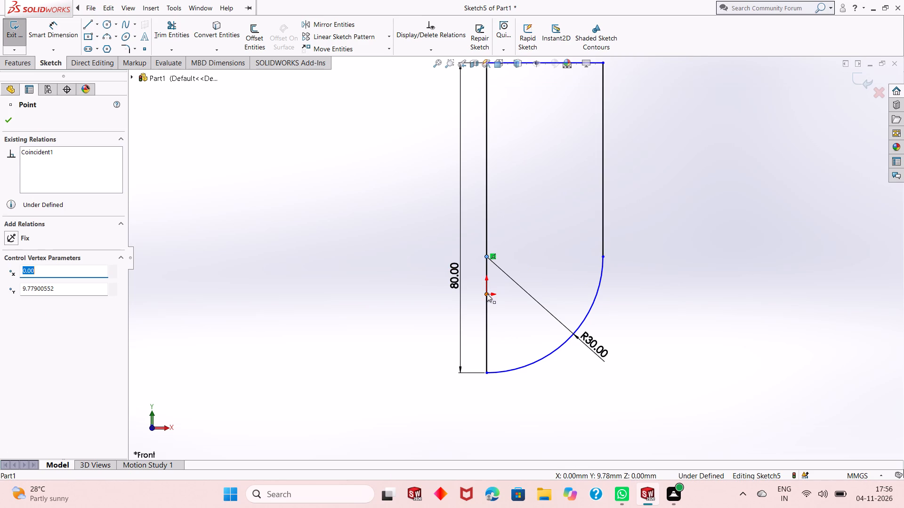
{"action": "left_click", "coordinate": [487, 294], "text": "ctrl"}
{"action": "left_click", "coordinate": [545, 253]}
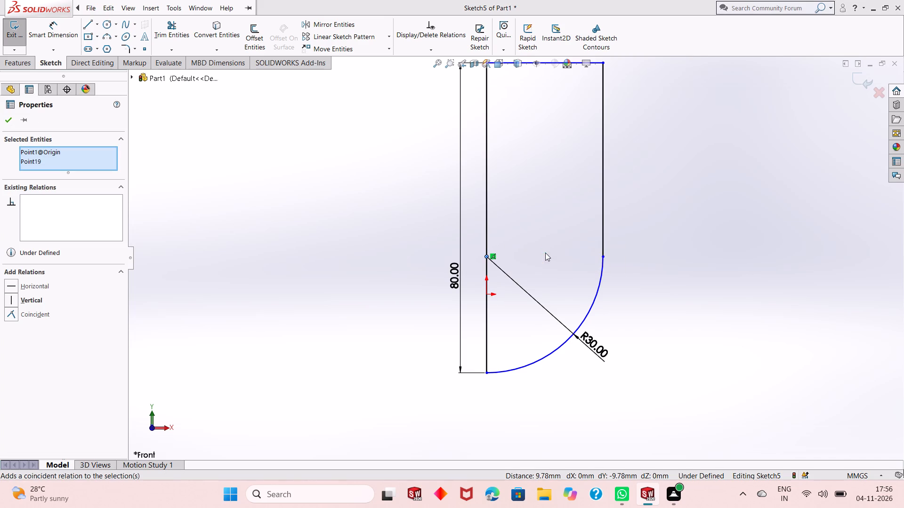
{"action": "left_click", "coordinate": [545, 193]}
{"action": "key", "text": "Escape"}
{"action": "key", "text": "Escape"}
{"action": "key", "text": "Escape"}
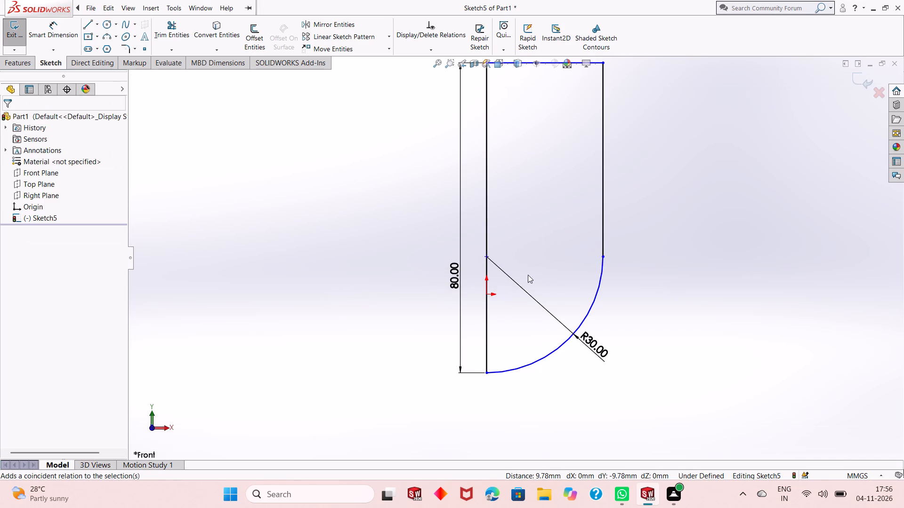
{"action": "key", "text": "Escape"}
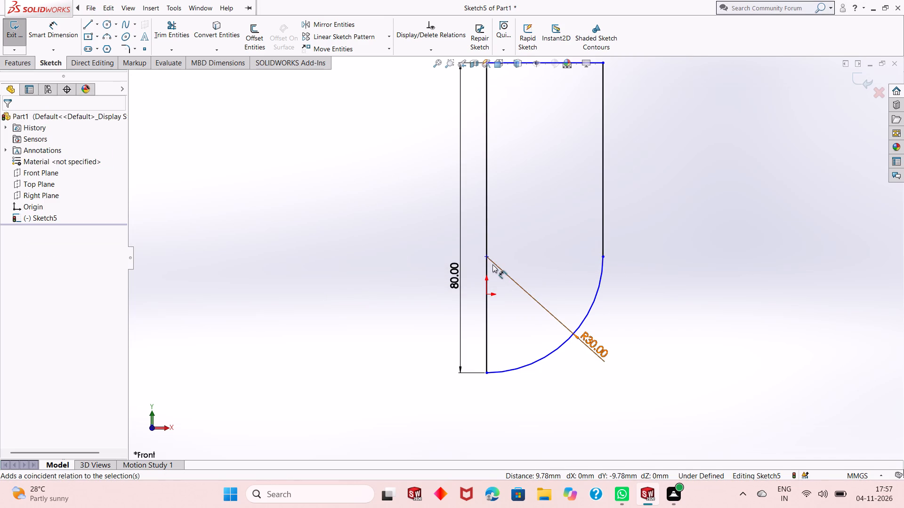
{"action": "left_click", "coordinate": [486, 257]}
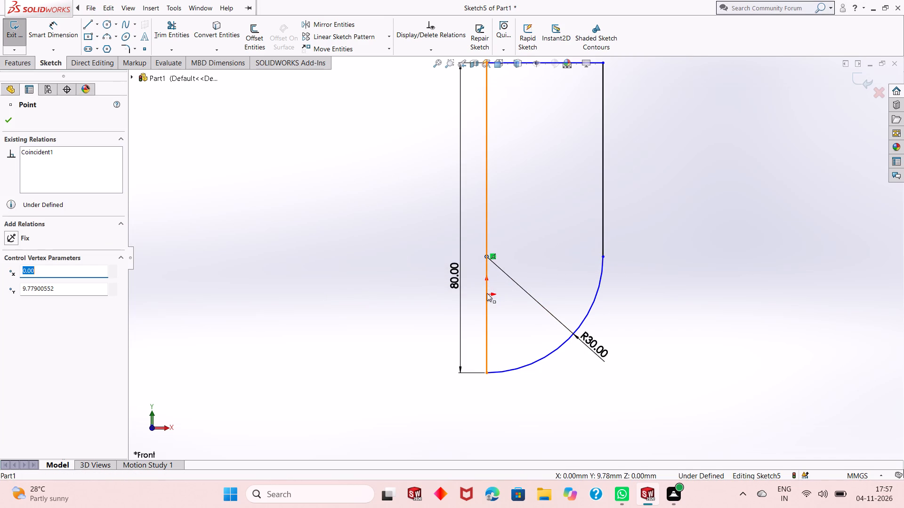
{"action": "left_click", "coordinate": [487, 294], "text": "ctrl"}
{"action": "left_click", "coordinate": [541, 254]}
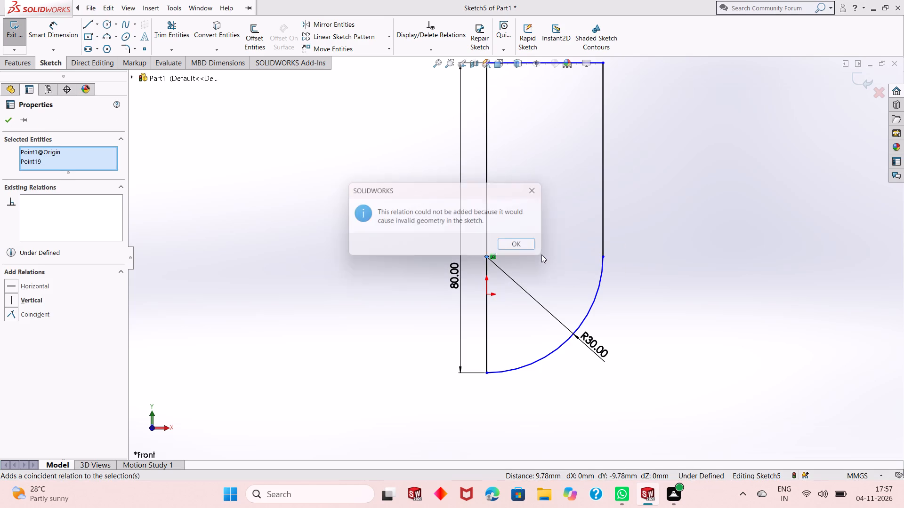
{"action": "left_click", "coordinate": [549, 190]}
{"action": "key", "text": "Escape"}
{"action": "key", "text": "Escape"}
Add a coincident relation between the R30 arc's centre point and the origin.
{"action": "scroll", "coordinate": [540, 279], "scroll_direction": "up", "scroll_amount": 4}
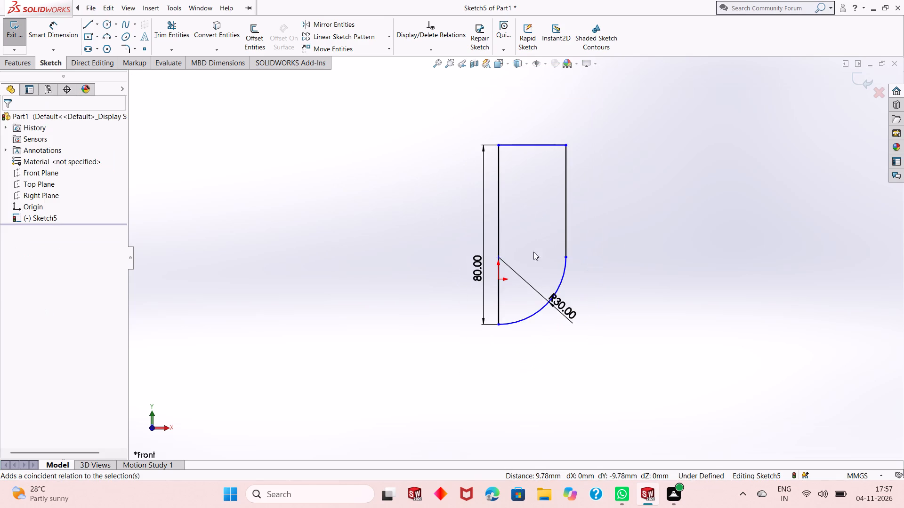
{"action": "scroll", "coordinate": [528, 245], "scroll_direction": "down", "scroll_amount": 3}
{"action": "key", "text": "Escape"}
{"action": "key", "text": "Escape"}
{"action": "left_click", "coordinate": [481, 268]}
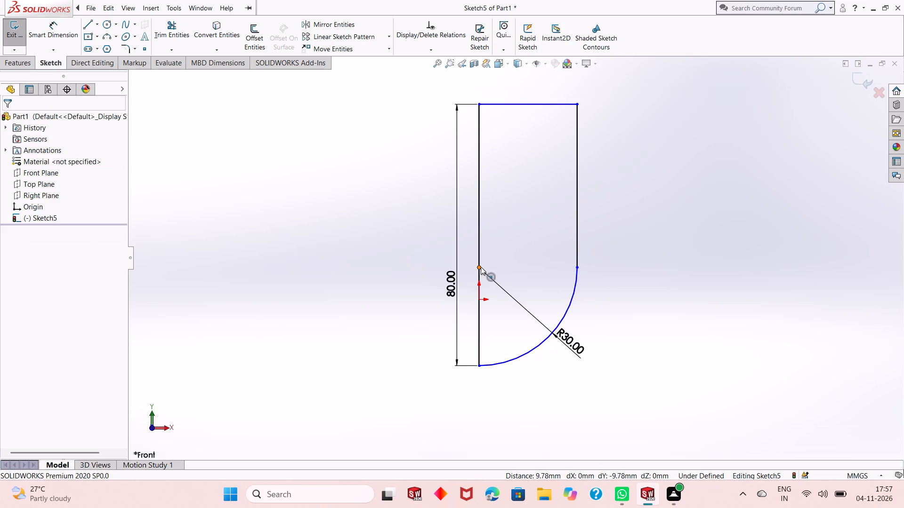
{"action": "left_click", "coordinate": [480, 300], "text": "ctrl"}
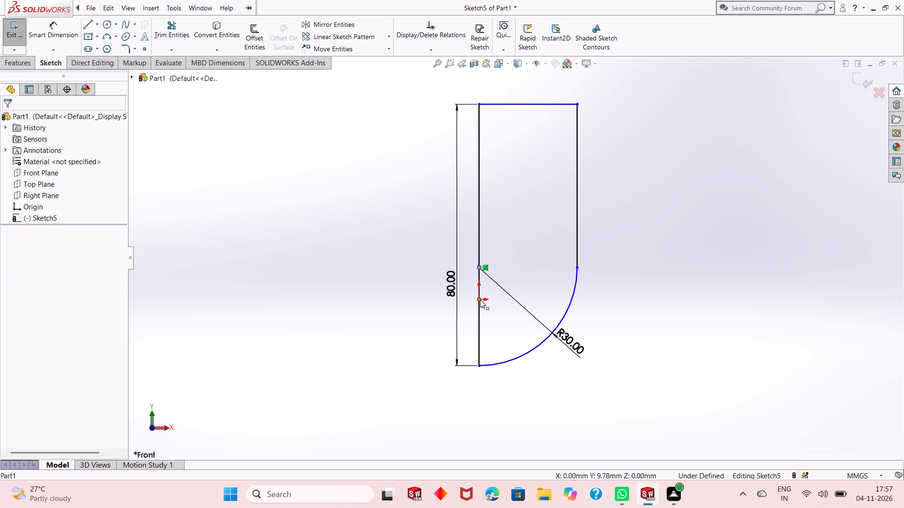
{"action": "left_click", "coordinate": [534, 260]}
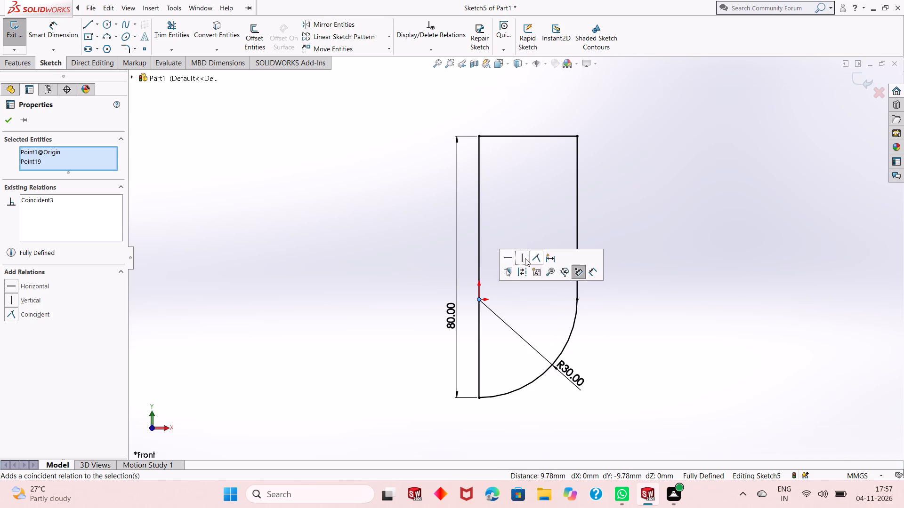
{"action": "key", "text": "Escape"}
{"action": "key", "text": "Escape"}
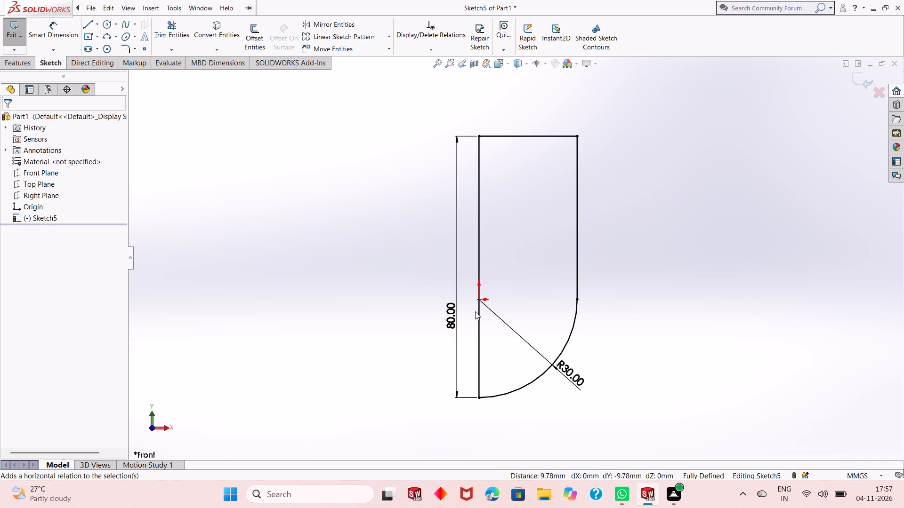
{"action": "scroll", "coordinate": [493, 319], "scroll_direction": "down", "scroll_amount": 1}
{"action": "scroll", "coordinate": [493, 320], "scroll_direction": "up", "scroll_amount": 1}
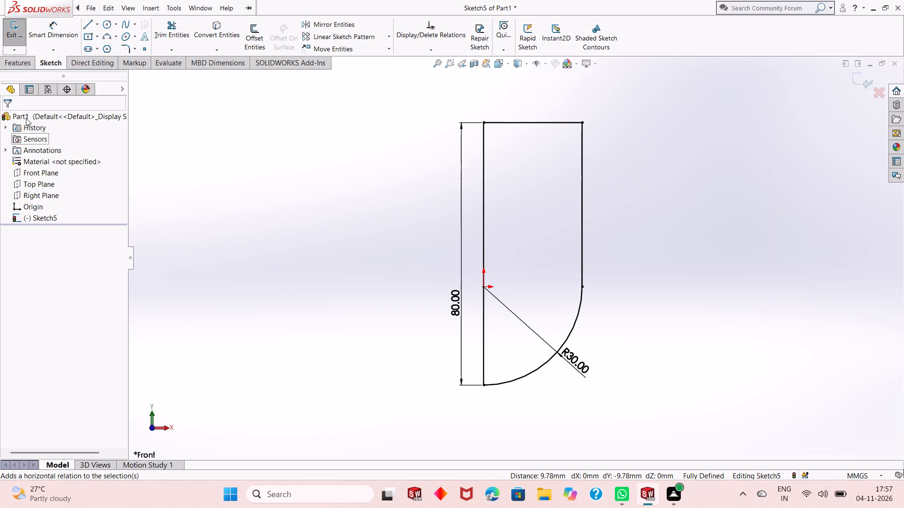
Revolve the closed profile 360 degrees about its 80 mm vertical line as a boss.
{"action": "left_click", "coordinate": [17, 63]}
{"action": "left_click", "coordinate": [50, 36]}
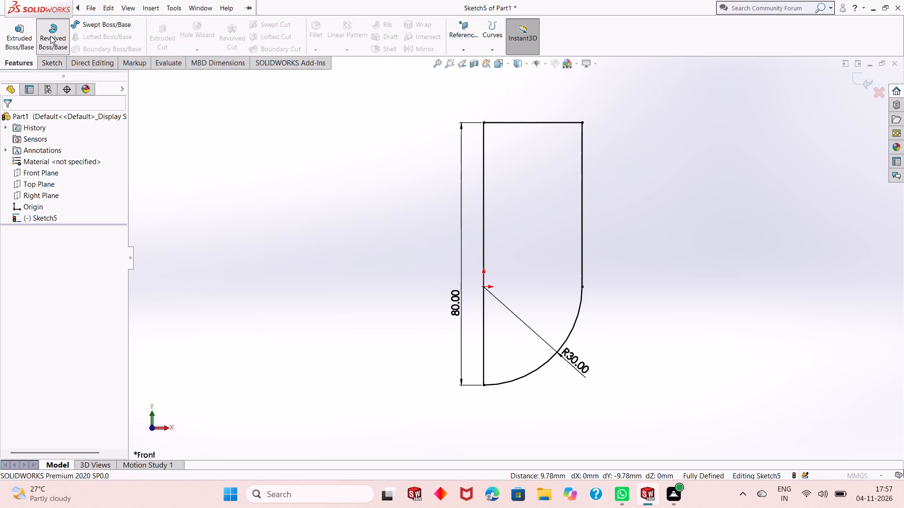
{"action": "left_click", "coordinate": [485, 251]}
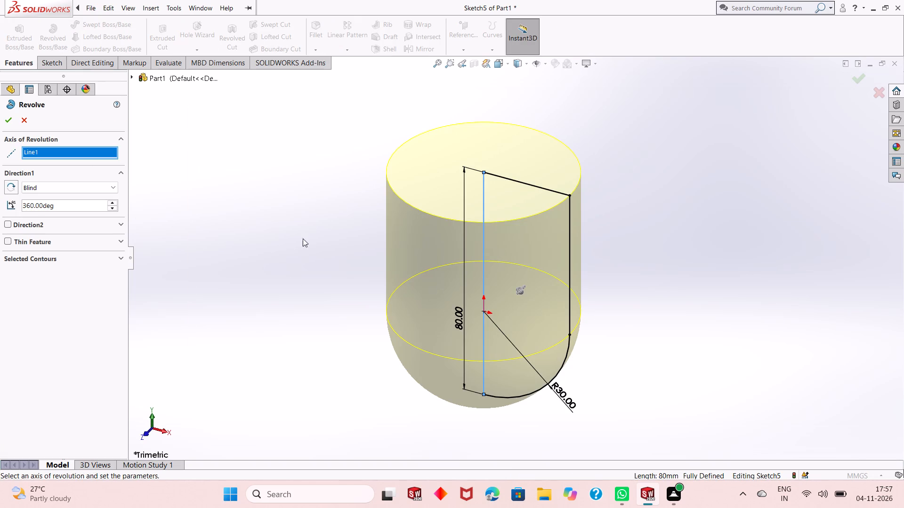
{"action": "left_click", "coordinate": [8, 124]}
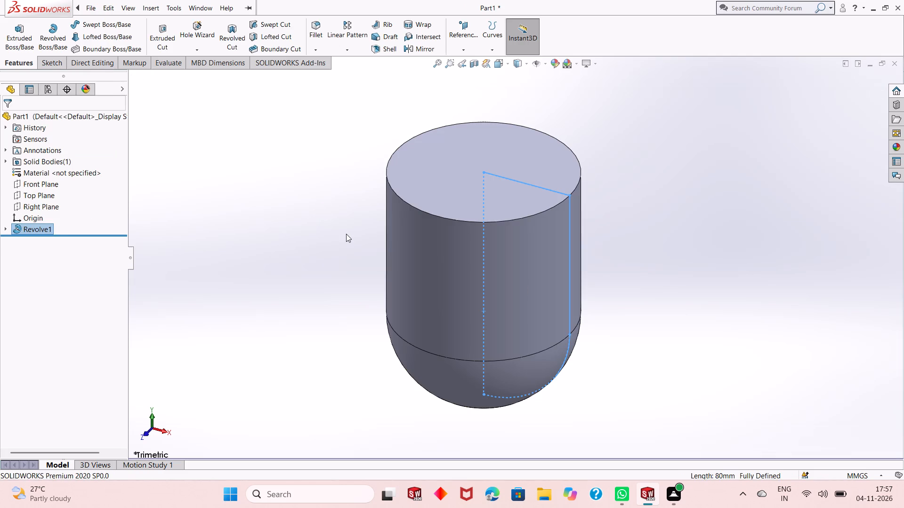
Examine the round-bottomed revolved body from several viewing angles.
{"action": "scroll", "coordinate": [494, 268], "scroll_direction": "up", "scroll_amount": 1}
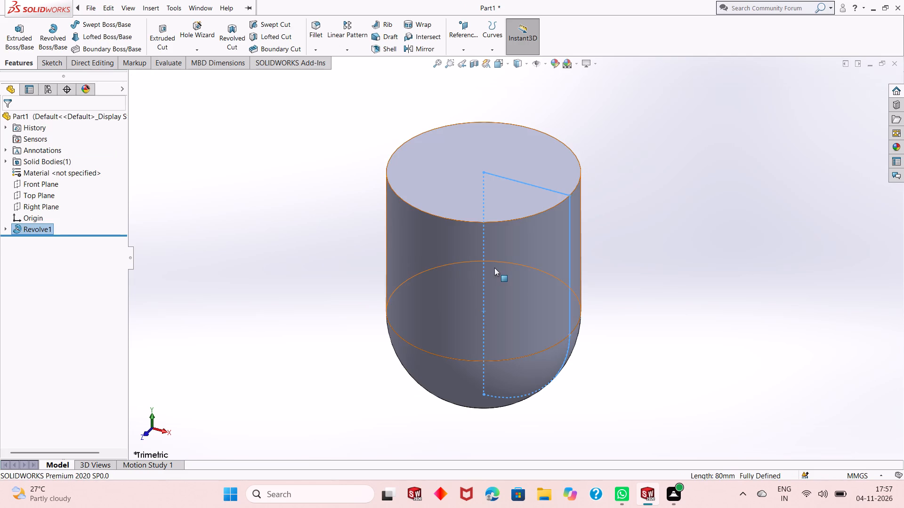
{"action": "middle_click_drag", "start_coordinate": [581, 308], "coordinate": [603, 264]}
{"action": "left_click", "coordinate": [611, 264]}
{"action": "middle_click_drag", "start_coordinate": [607, 277], "coordinate": [604, 243]}
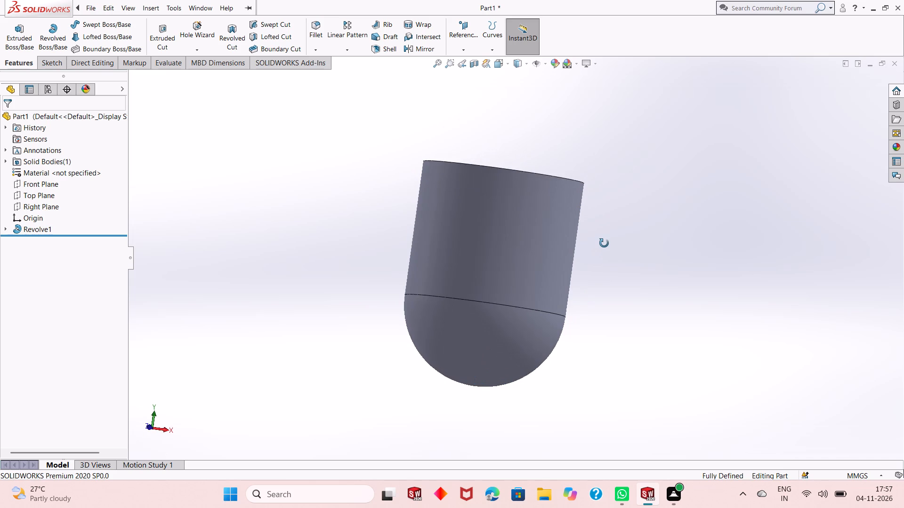
{"action": "middle_click_drag", "start_coordinate": [604, 243], "coordinate": [641, 257]}
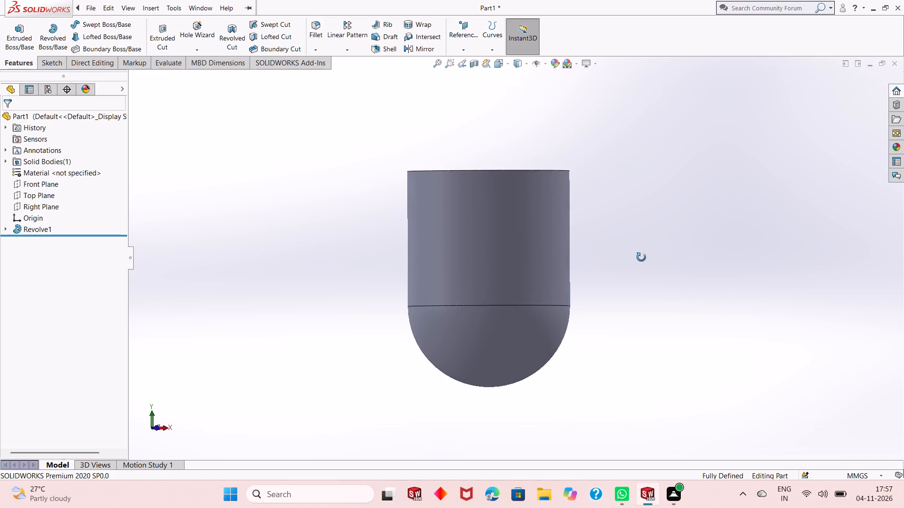
{"action": "middle_click_drag", "start_coordinate": [641, 257], "coordinate": [637, 272]}
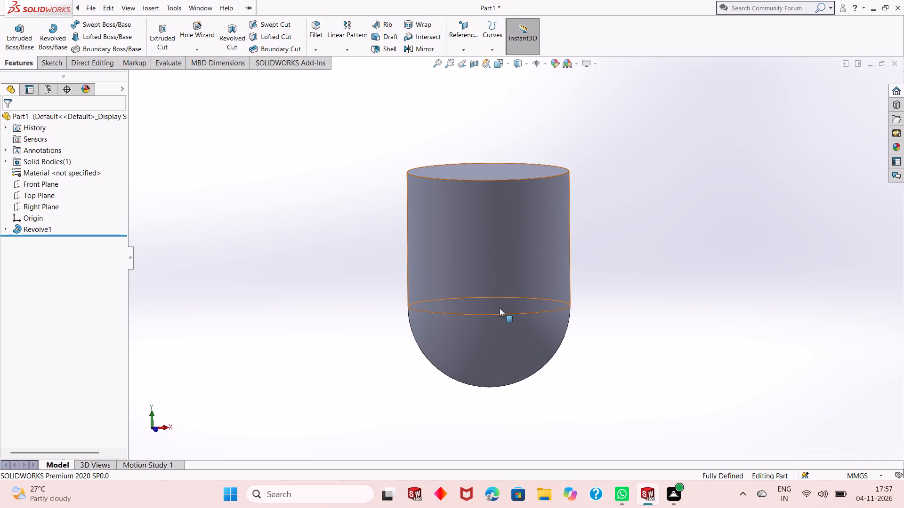
{"action": "middle_click_drag", "start_coordinate": [498, 310], "coordinate": [511, 285]}
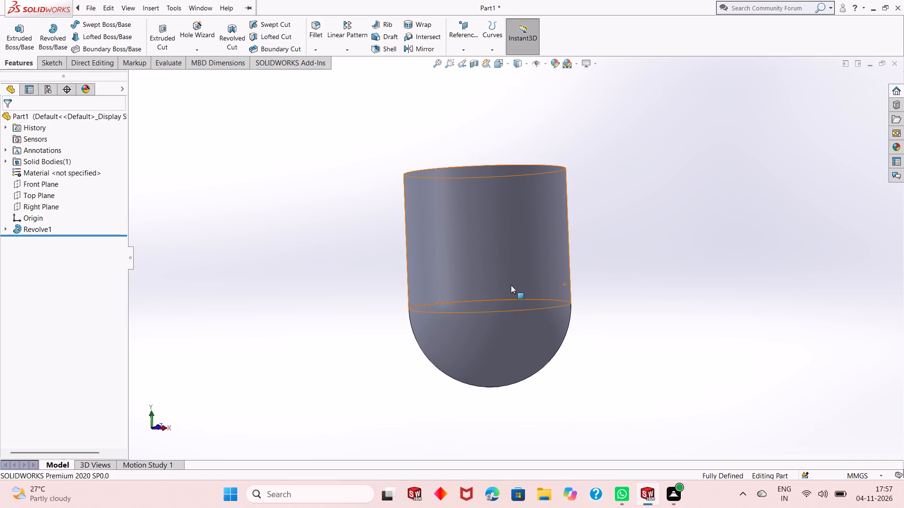
{"action": "middle_click_drag", "start_coordinate": [511, 286], "coordinate": [511, 378]}
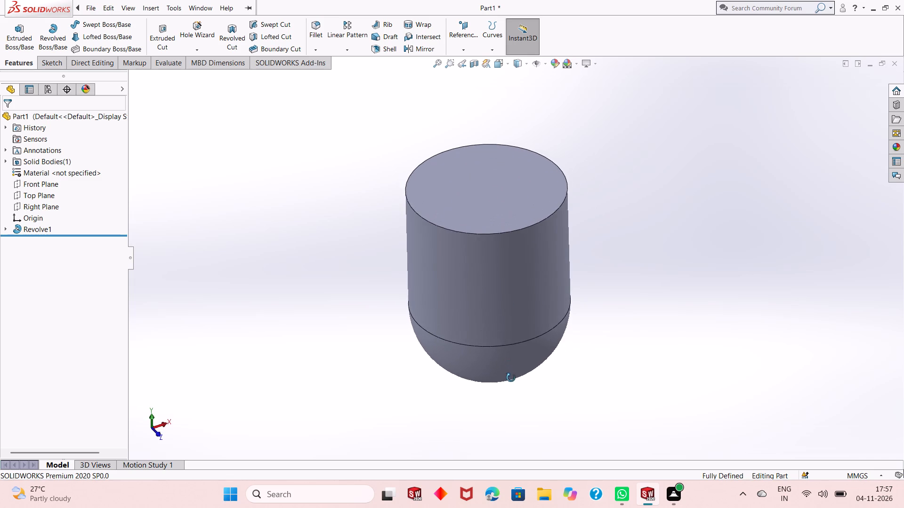
{"action": "middle_click_drag", "start_coordinate": [511, 378], "coordinate": [511, 378]}
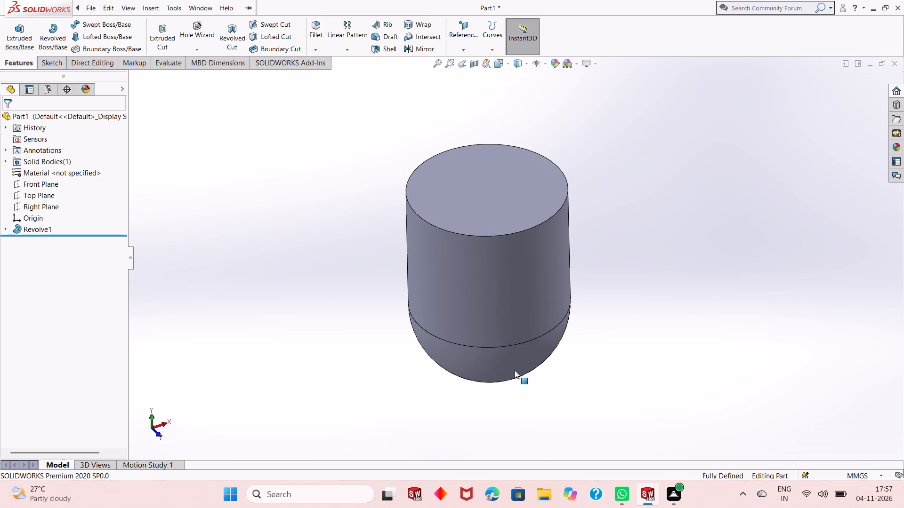
{"action": "middle_click_drag", "start_coordinate": [510, 372], "coordinate": [509, 325]}
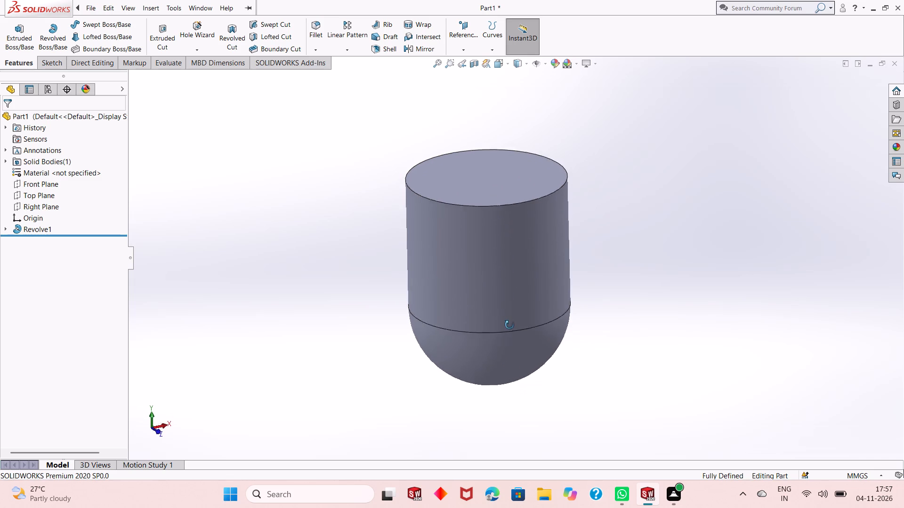
{"action": "middle_click_drag", "start_coordinate": [509, 325], "coordinate": [514, 266]}
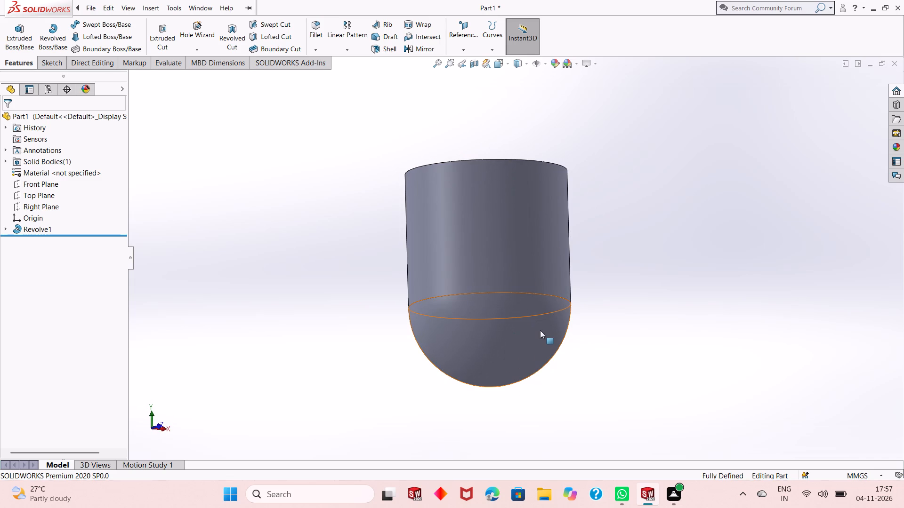
{"action": "middle_click_drag", "start_coordinate": [547, 289], "coordinate": [505, 325]}
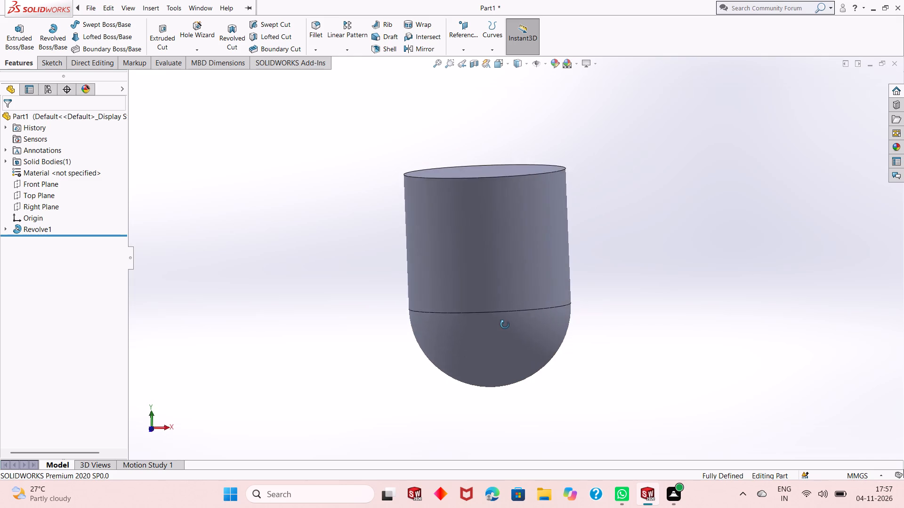
{"action": "middle_click_drag", "start_coordinate": [505, 325], "coordinate": [470, 330]}
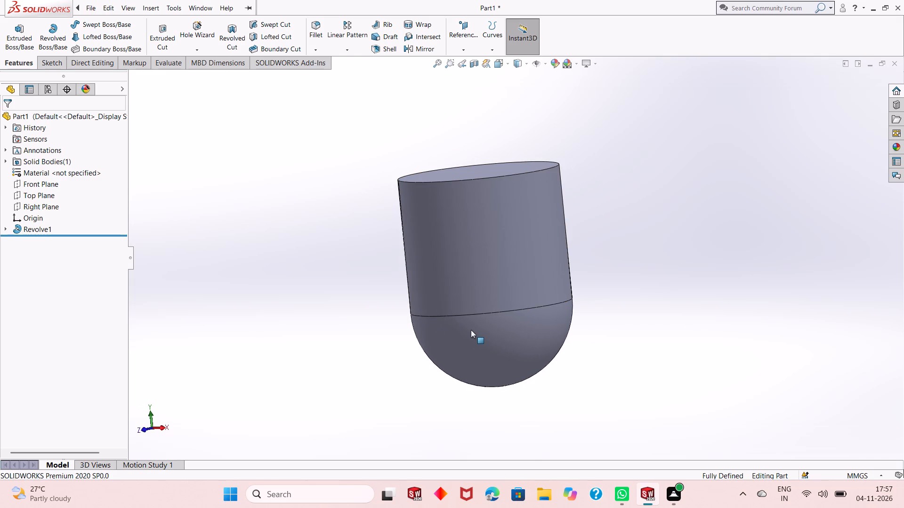
Open a new sketch on the Front Plane and draw a 50 mm vertical centerline from the origin to the body's top edge.
{"action": "left_click", "coordinate": [28, 184]}
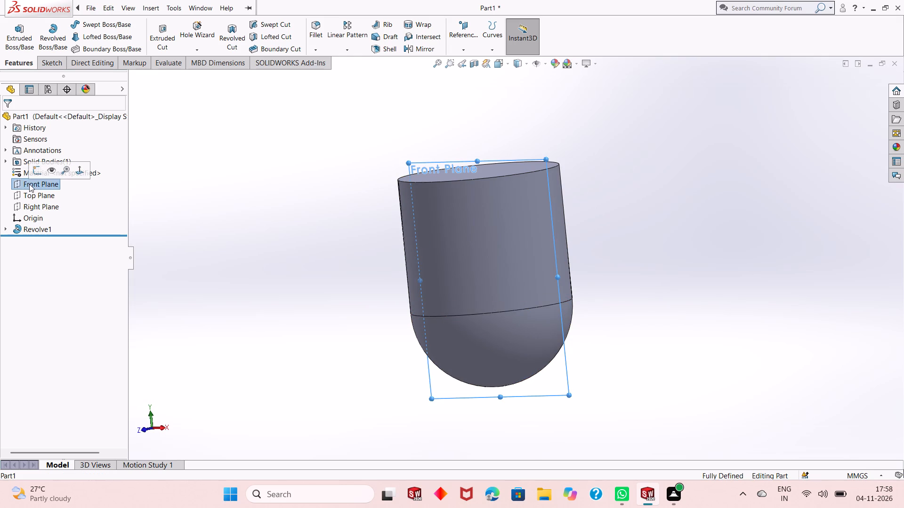
{"action": "left_click", "coordinate": [34, 171]}
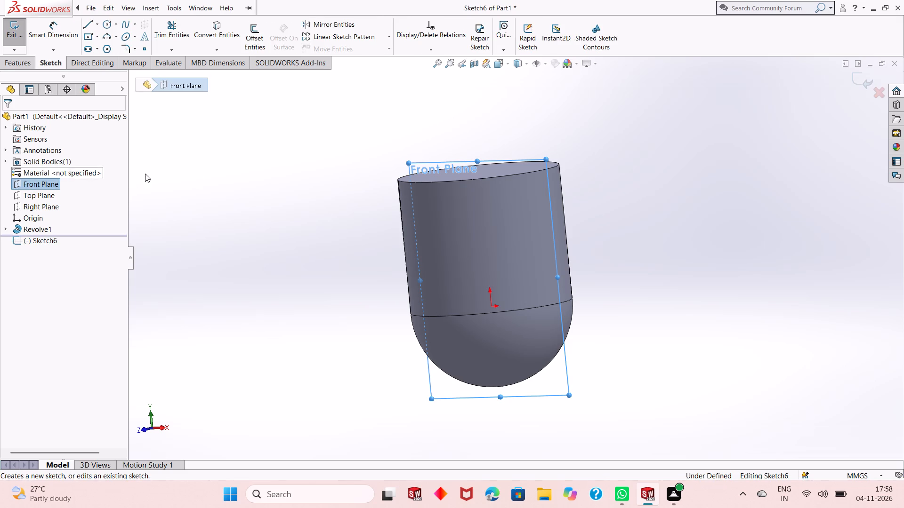
{"action": "key", "text": "ctrl+8"}
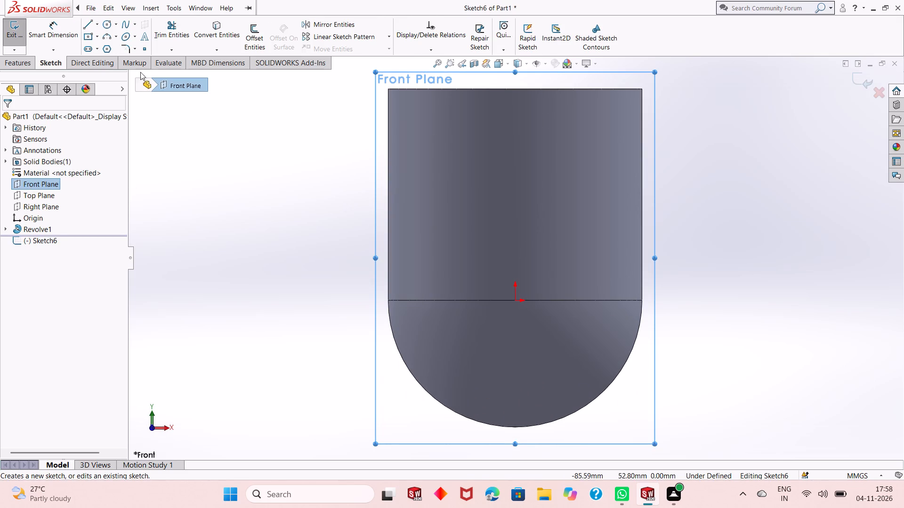
{"action": "left_click", "coordinate": [97, 26]}
{"action": "left_click", "coordinate": [105, 50]}
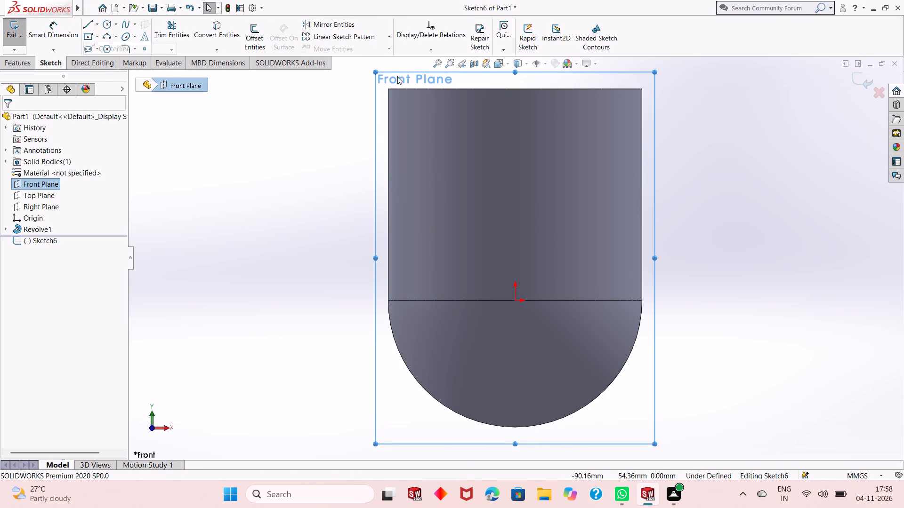
{"action": "left_click", "coordinate": [515, 302]}
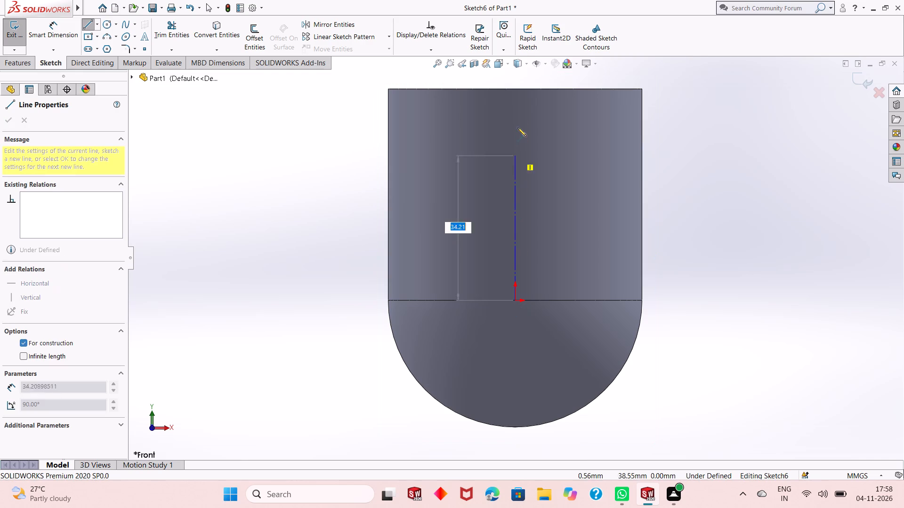
{"action": "left_click", "coordinate": [515, 89]}
{"action": "key", "text": "Escape"}
{"action": "key", "text": "Escape"}
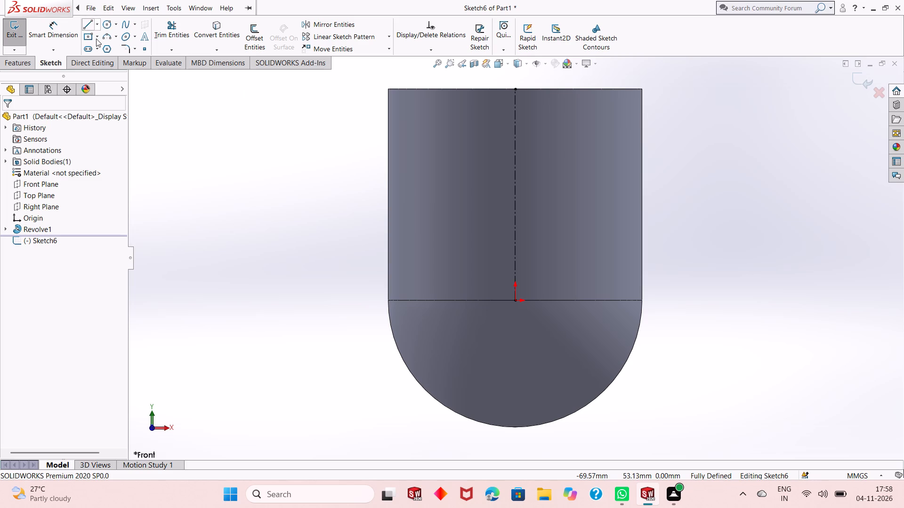
Draw a three-point arc of about 58 mm radius from the vertical centerline to a point outside the body, bulging upward.
{"action": "left_click", "coordinate": [117, 40]}
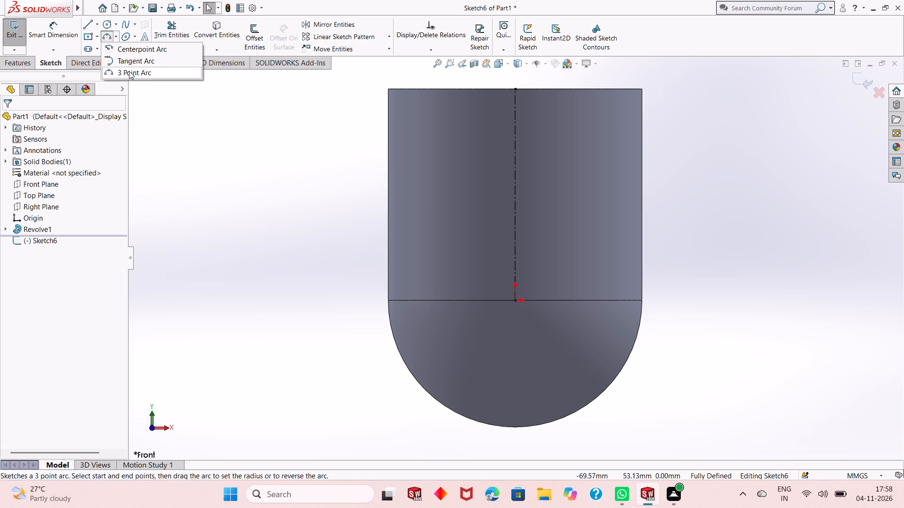
{"action": "left_click", "coordinate": [129, 72]}
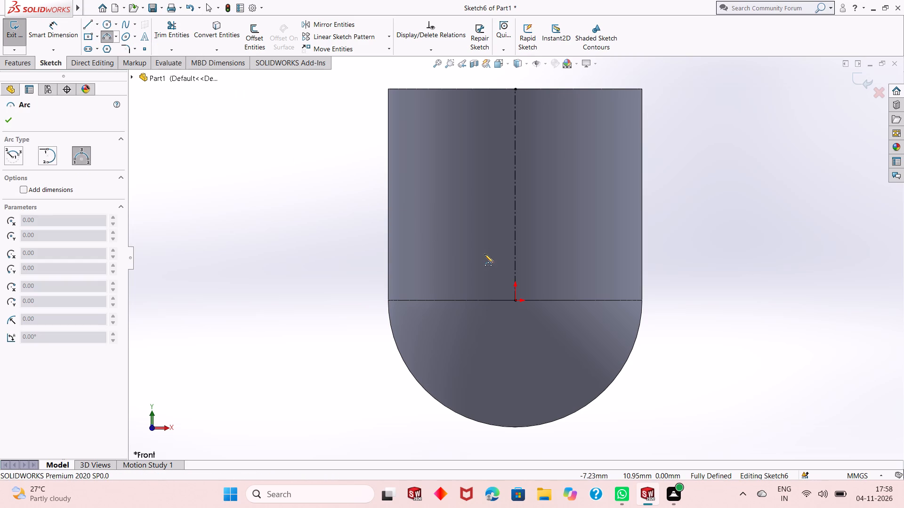
{"action": "left_click", "coordinate": [515, 208]}
{"action": "left_click", "coordinate": [815, 306]}
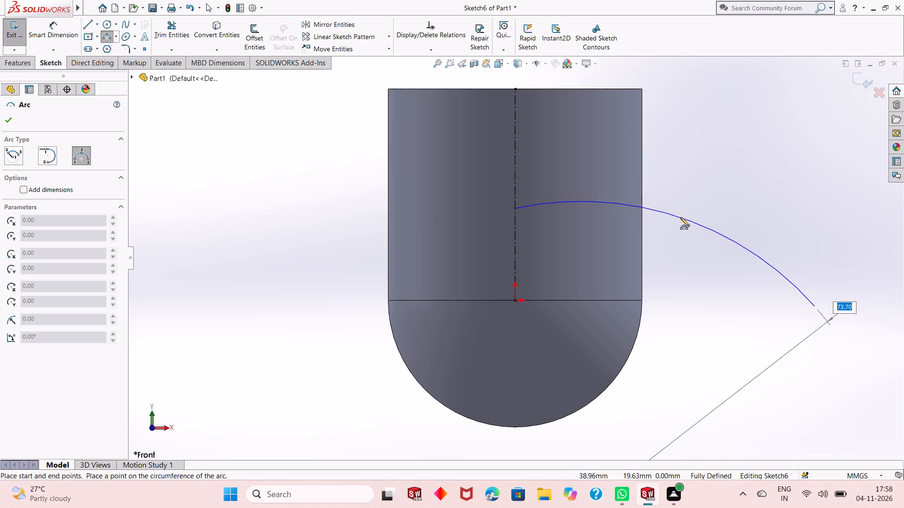
{"action": "left_click", "coordinate": [687, 205]}
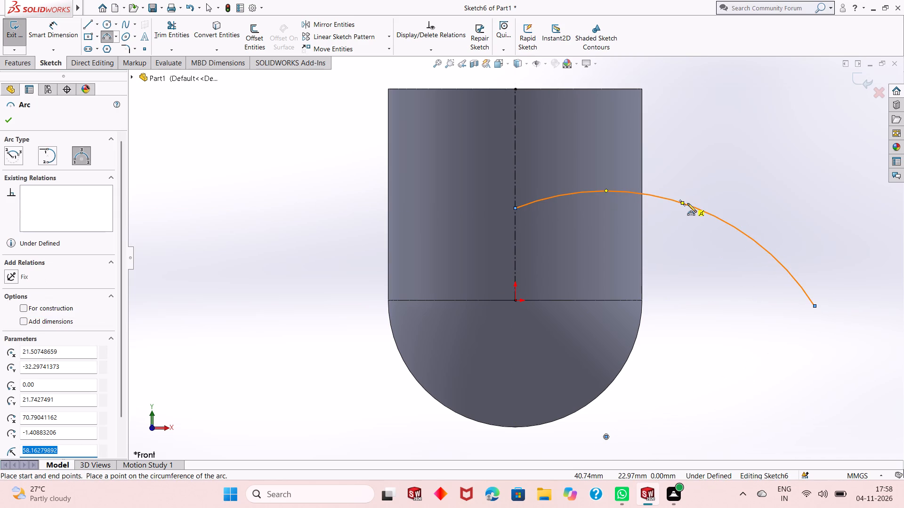
{"action": "right_click", "coordinate": [707, 154]}
{"action": "left_click", "coordinate": [721, 164]}
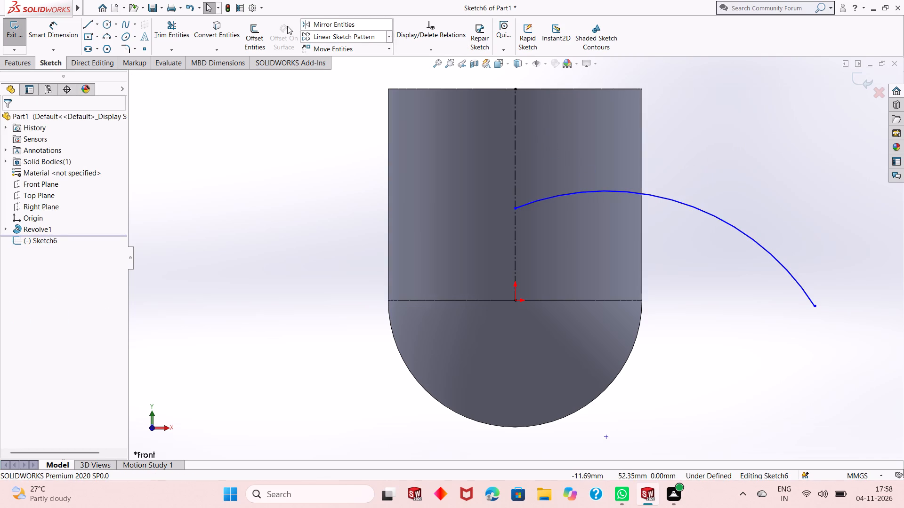
Draw a horizontal centerline about 9.7 mm long from the arc's start point, extending away from the arc.
{"action": "left_click", "coordinate": [97, 27]}
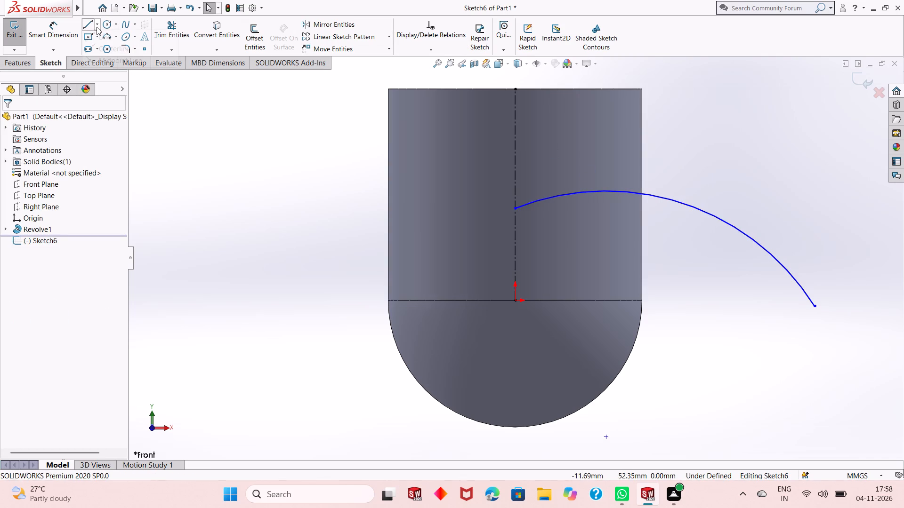
{"action": "left_click", "coordinate": [102, 49]}
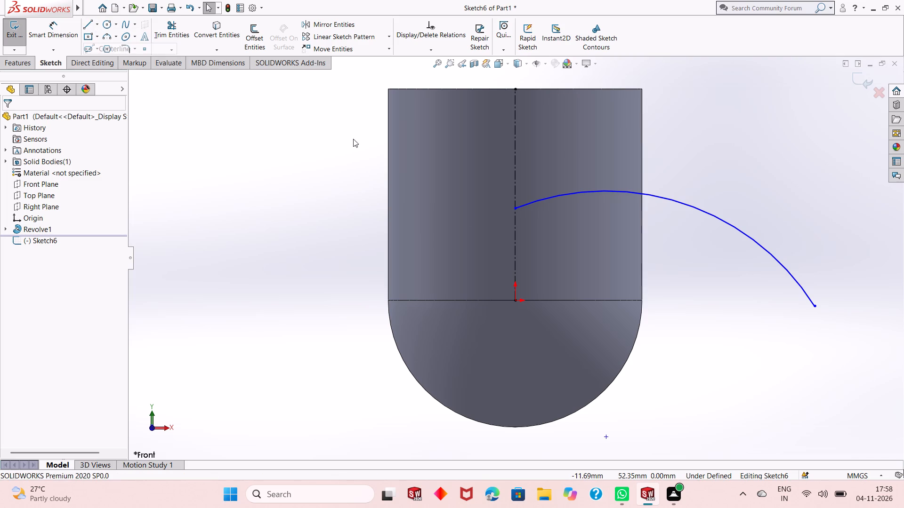
{"action": "left_click", "coordinate": [515, 208]}
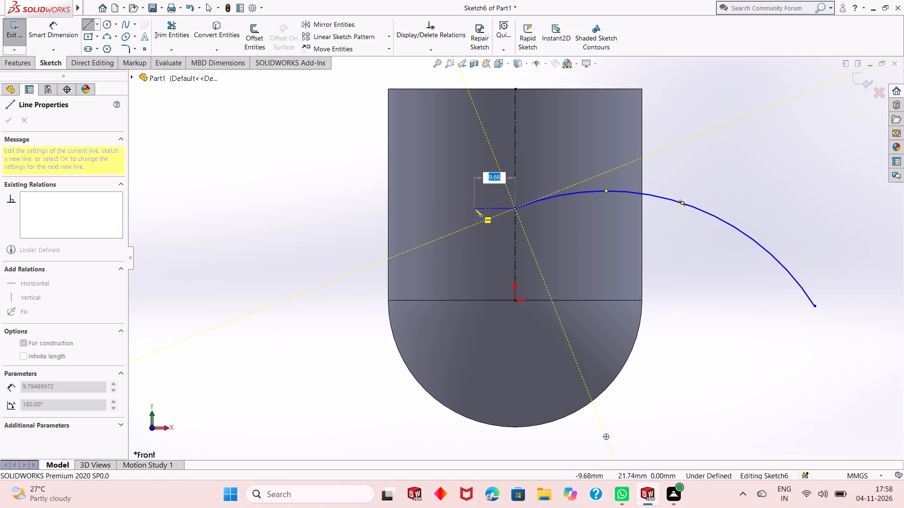
{"action": "left_click", "coordinate": [474, 208]}
{"action": "key", "text": "Escape"}
{"action": "key", "text": "Escape"}
{"action": "key", "text": "Escape"}
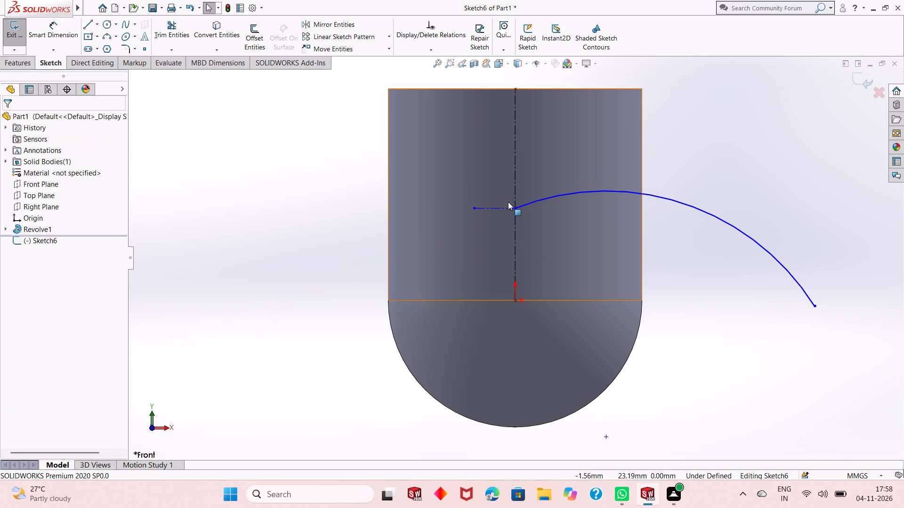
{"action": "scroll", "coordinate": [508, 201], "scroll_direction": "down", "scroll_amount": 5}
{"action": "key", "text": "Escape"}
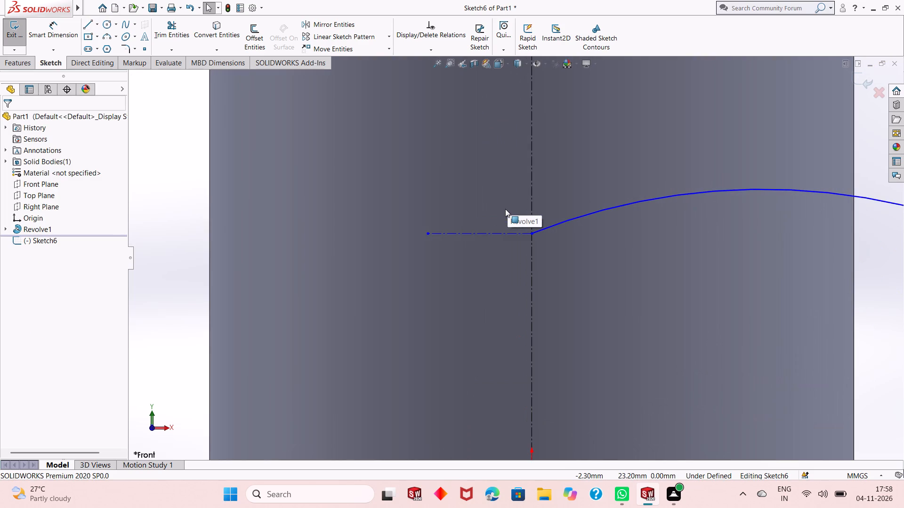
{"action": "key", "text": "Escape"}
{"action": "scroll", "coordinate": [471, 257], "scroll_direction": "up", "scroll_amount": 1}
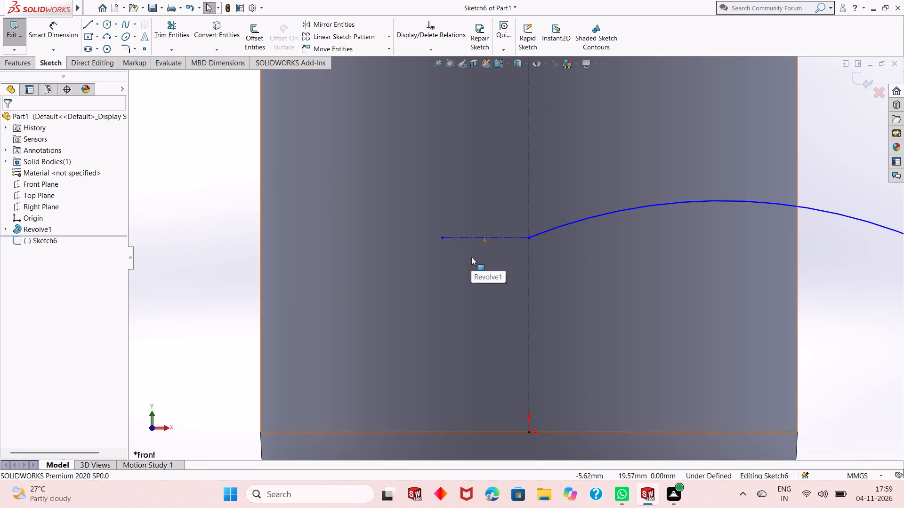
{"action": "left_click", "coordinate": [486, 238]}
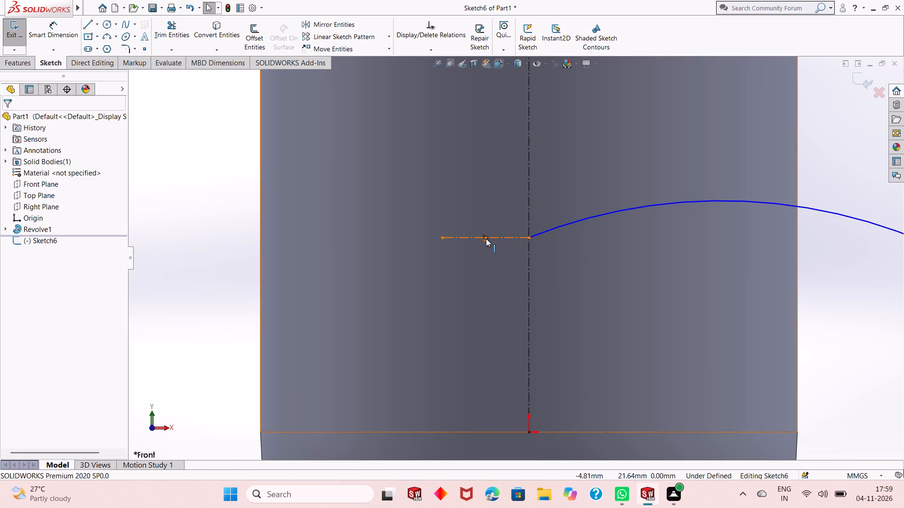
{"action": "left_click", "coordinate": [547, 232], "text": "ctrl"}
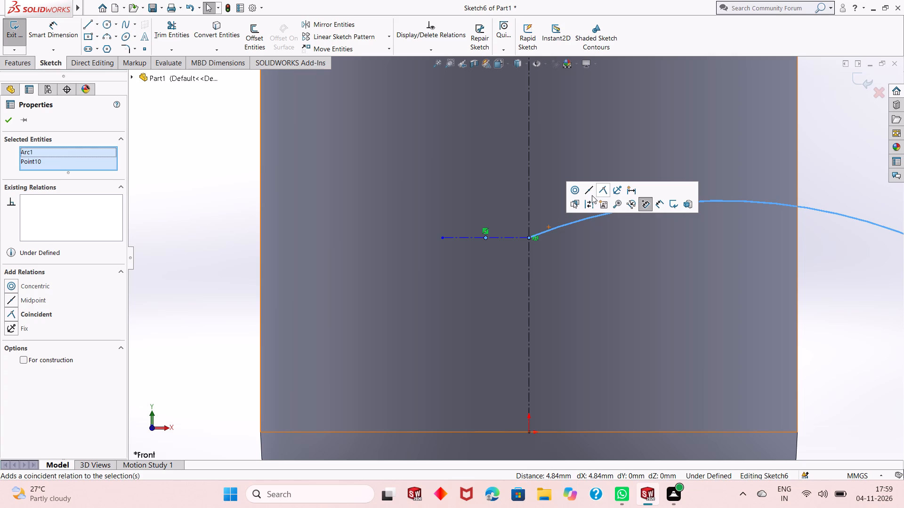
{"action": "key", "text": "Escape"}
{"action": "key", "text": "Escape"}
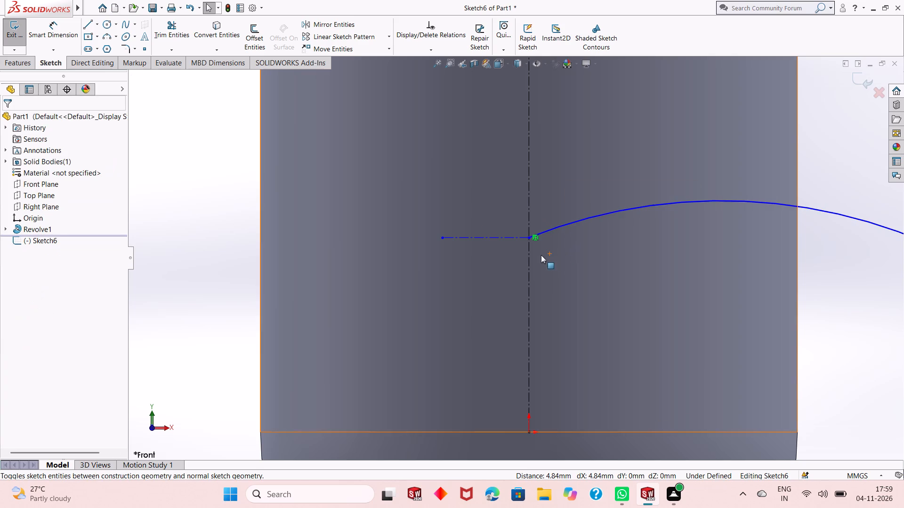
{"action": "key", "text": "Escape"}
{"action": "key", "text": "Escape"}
Add a tangent relation between the horizontal centerline and the arc.
{"action": "left_click", "coordinate": [509, 239]}
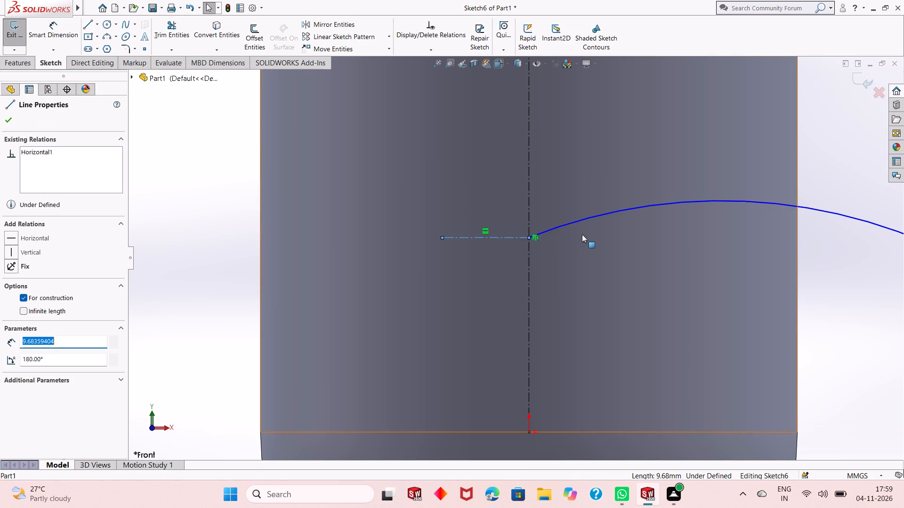
{"action": "left_click", "coordinate": [578, 222], "text": "ctrl"}
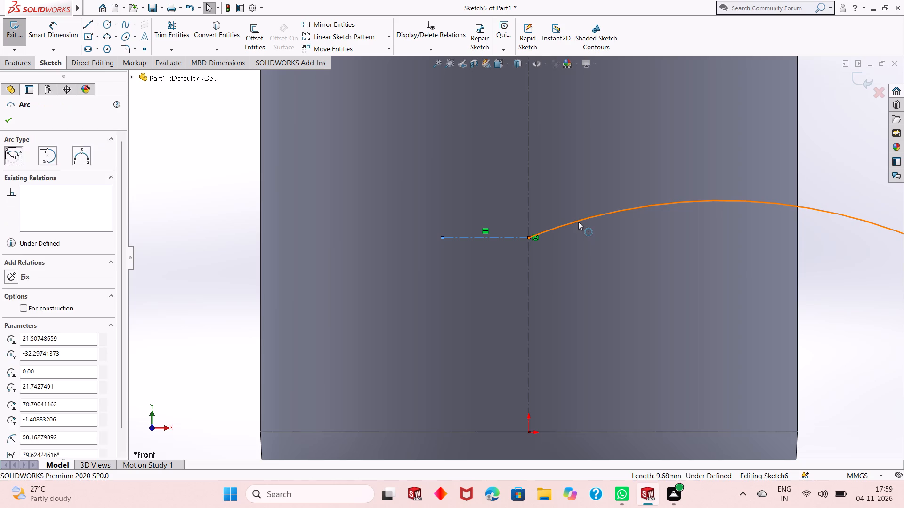
{"action": "left_click", "coordinate": [604, 179]}
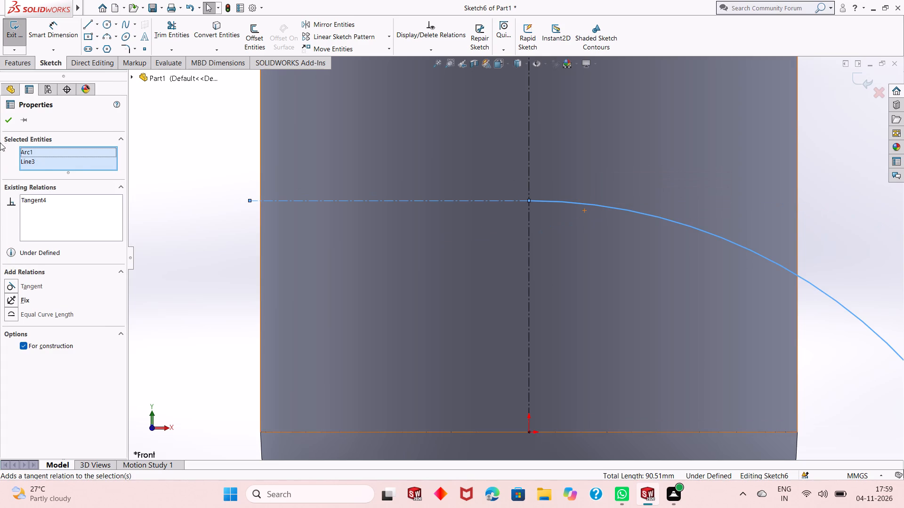
{"action": "left_click", "coordinate": [8, 119]}
Dimension the arc's start point 20 mm above the origin.
{"action": "scroll", "coordinate": [462, 254], "scroll_direction": "up", "scroll_amount": 4}
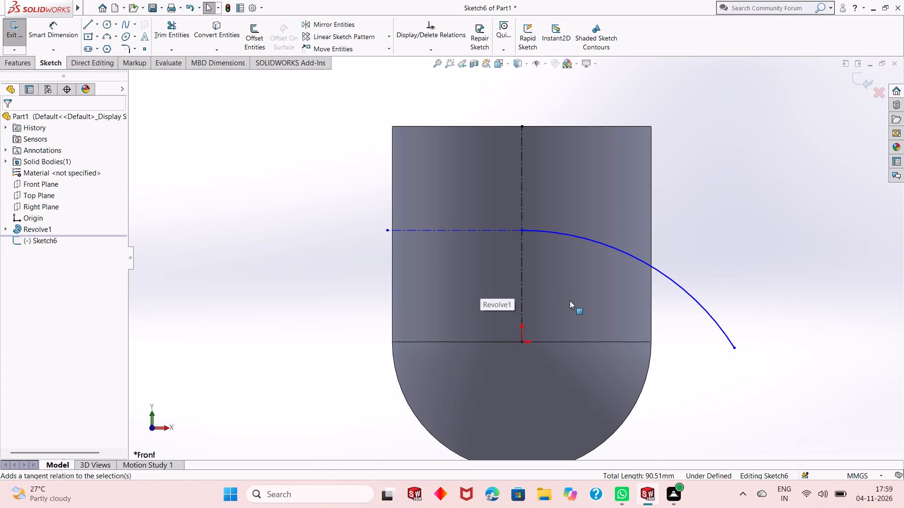
{"action": "scroll", "coordinate": [525, 292], "scroll_direction": "up", "scroll_amount": 1}
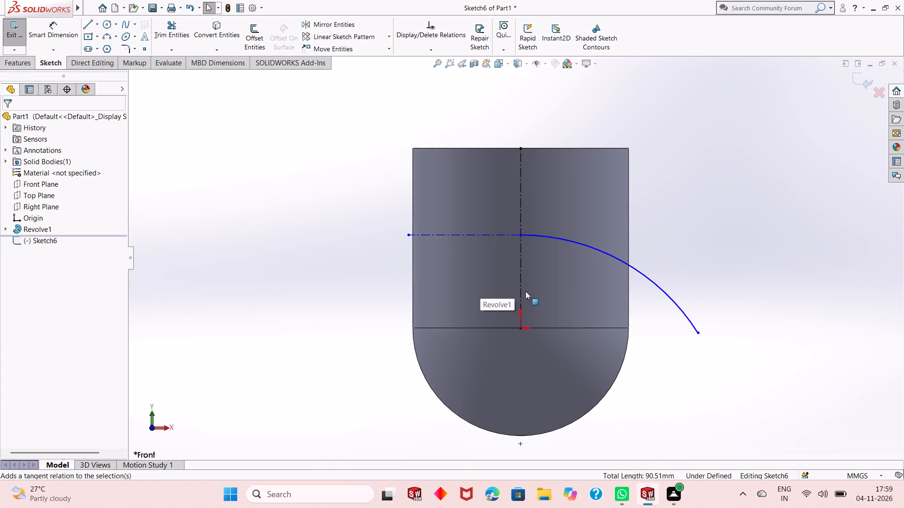
{"action": "left_click", "coordinate": [52, 32]}
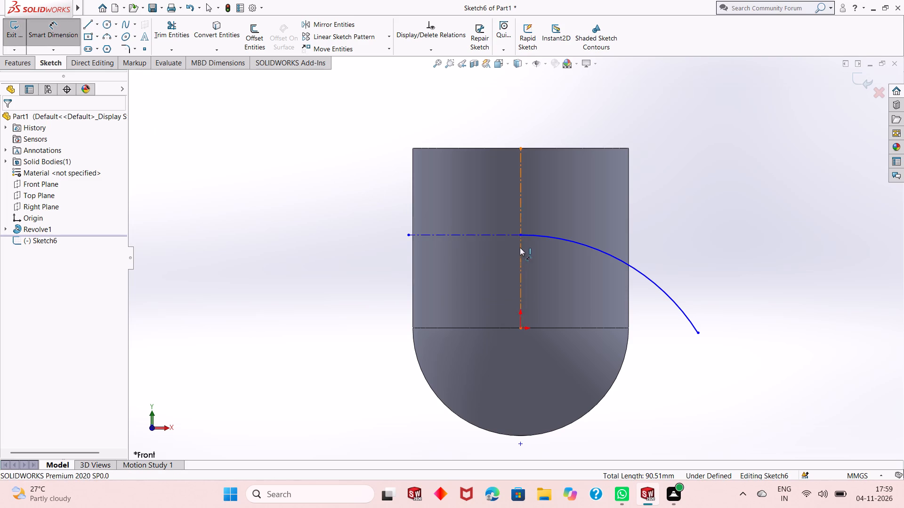
{"action": "left_click", "coordinate": [522, 236]}
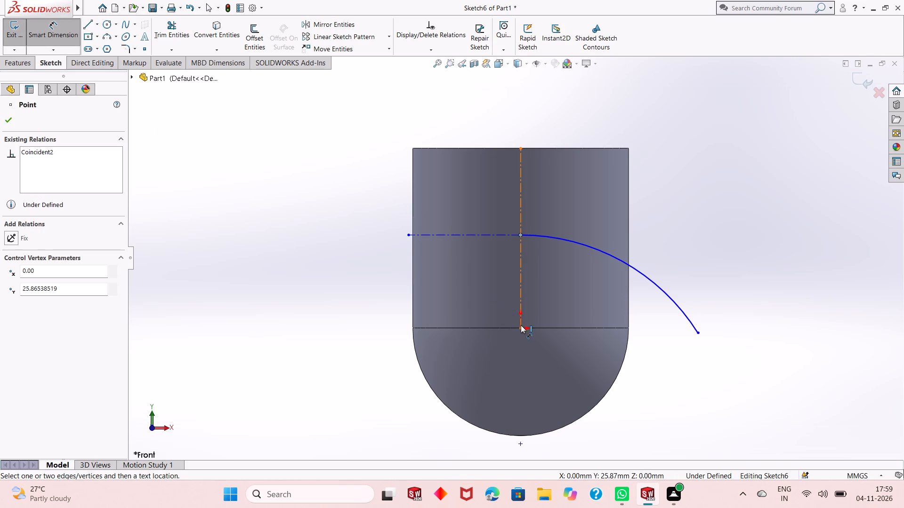
{"action": "left_click", "coordinate": [521, 325]}
{"action": "left_click", "coordinate": [377, 325]}
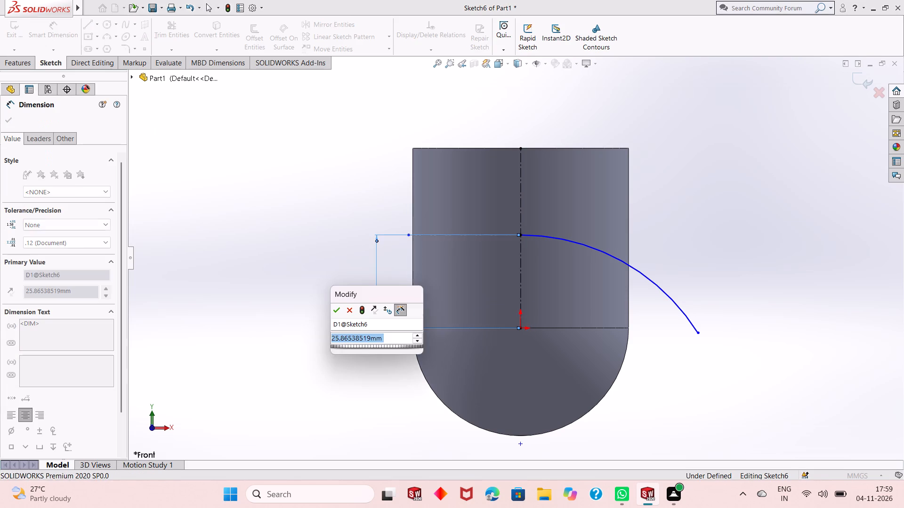
{"action": "type", "text": "20"}
{"action": "key", "text": "Return"}
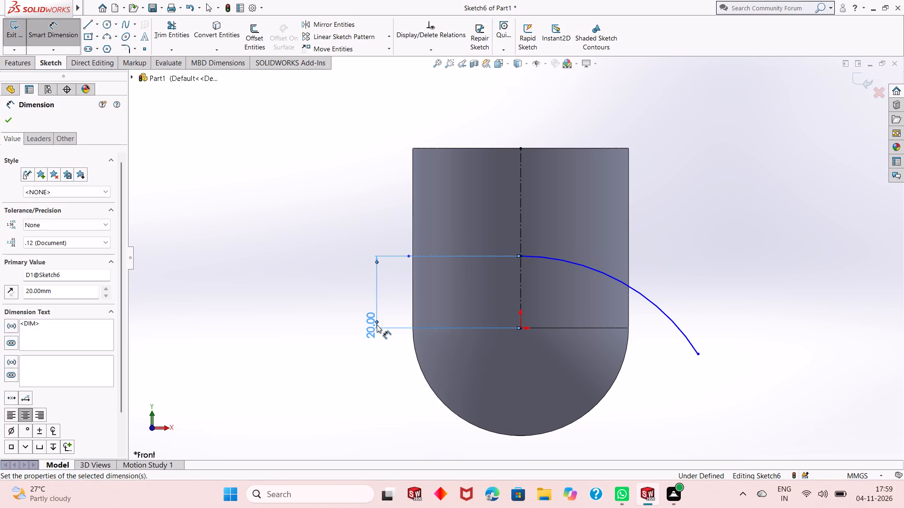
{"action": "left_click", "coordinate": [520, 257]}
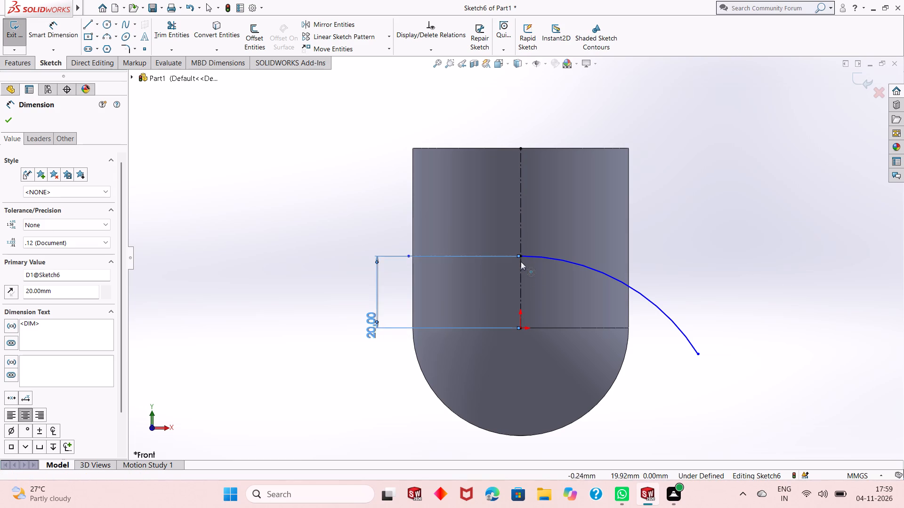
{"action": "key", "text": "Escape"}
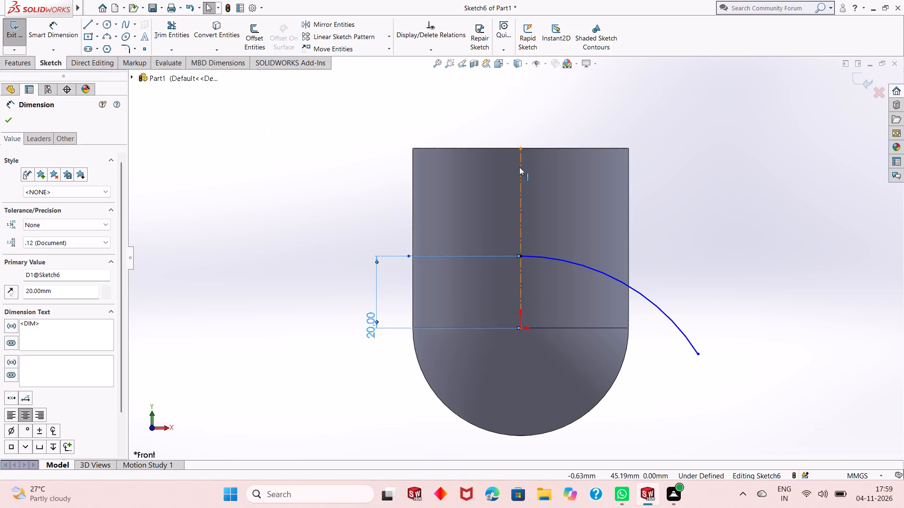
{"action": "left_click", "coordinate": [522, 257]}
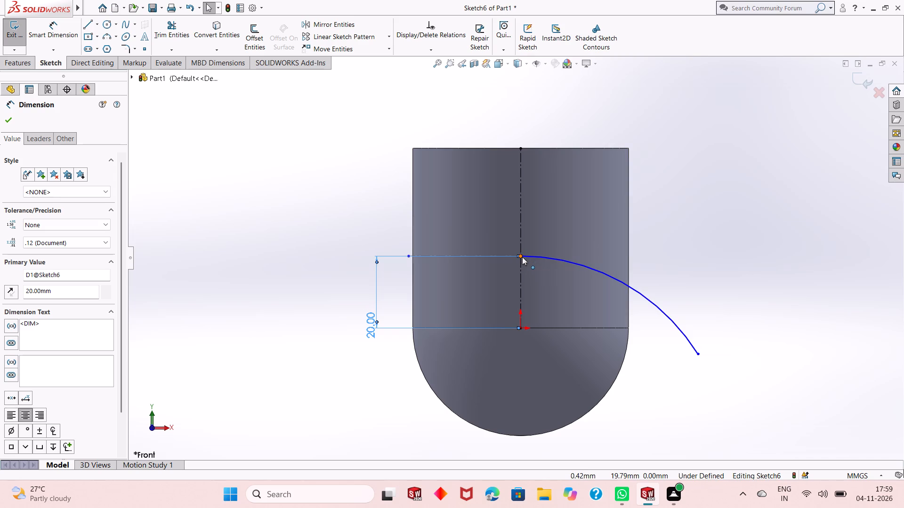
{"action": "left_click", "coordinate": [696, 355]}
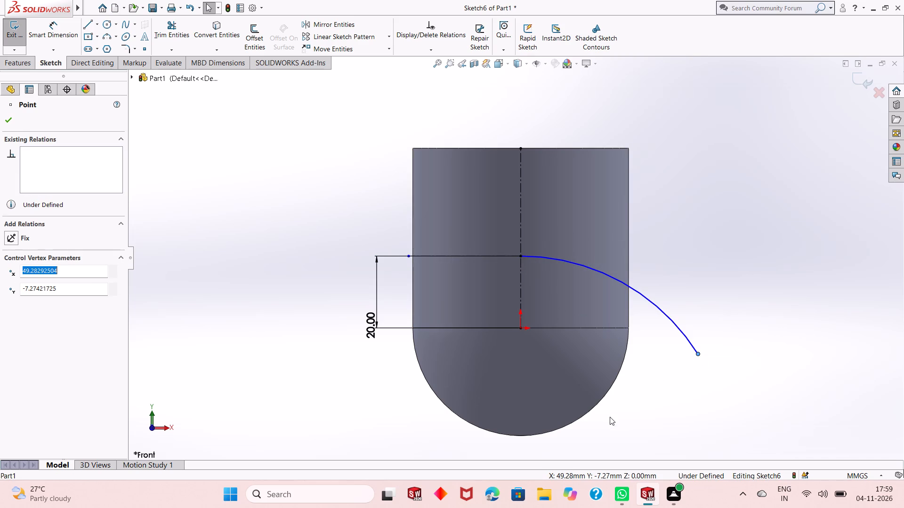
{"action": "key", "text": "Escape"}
Dimension the horizontal distance between the arc's start point and its free end as 90 mm.
{"action": "left_click", "coordinate": [37, 38]}
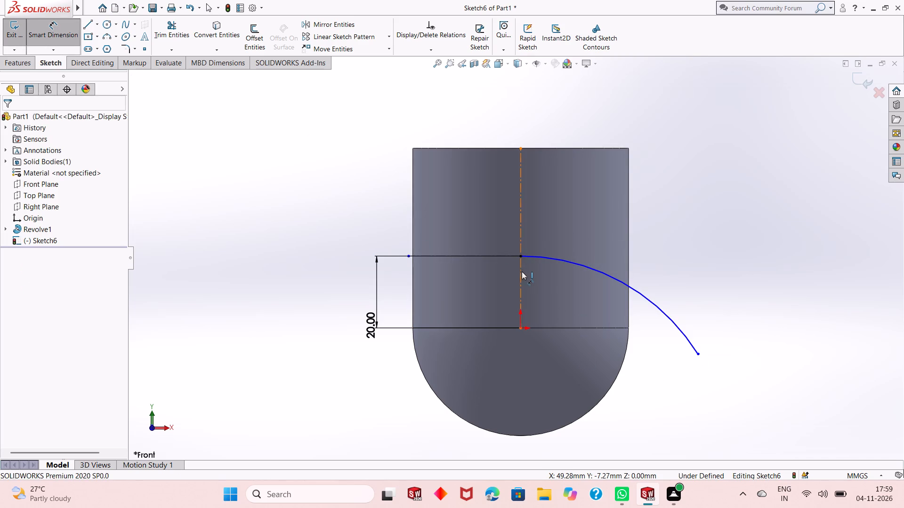
{"action": "left_click", "coordinate": [520, 259]}
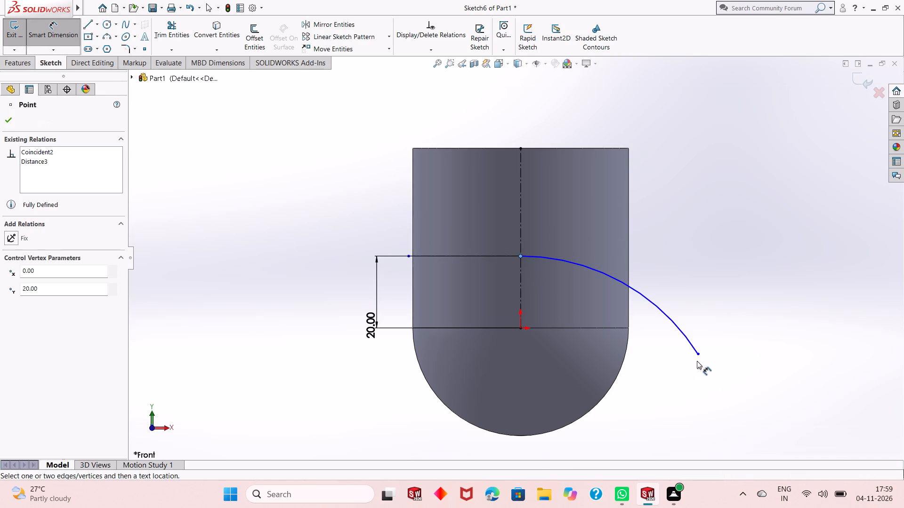
{"action": "left_click", "coordinate": [698, 356]}
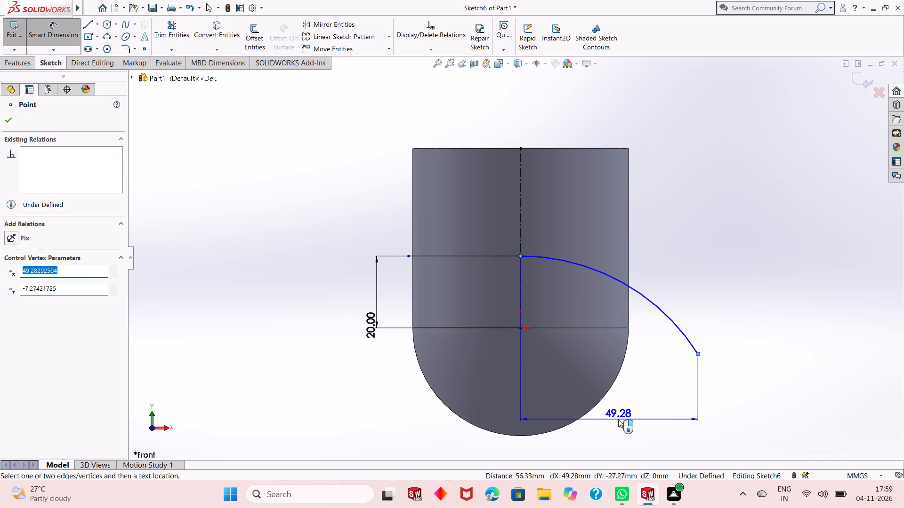
{"action": "type", "text": "90"}
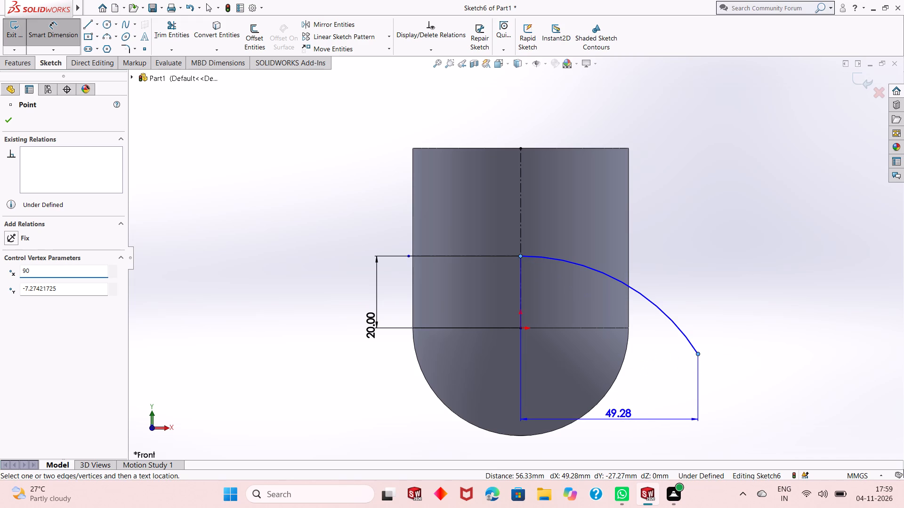
{"action": "key", "text": "Return"}
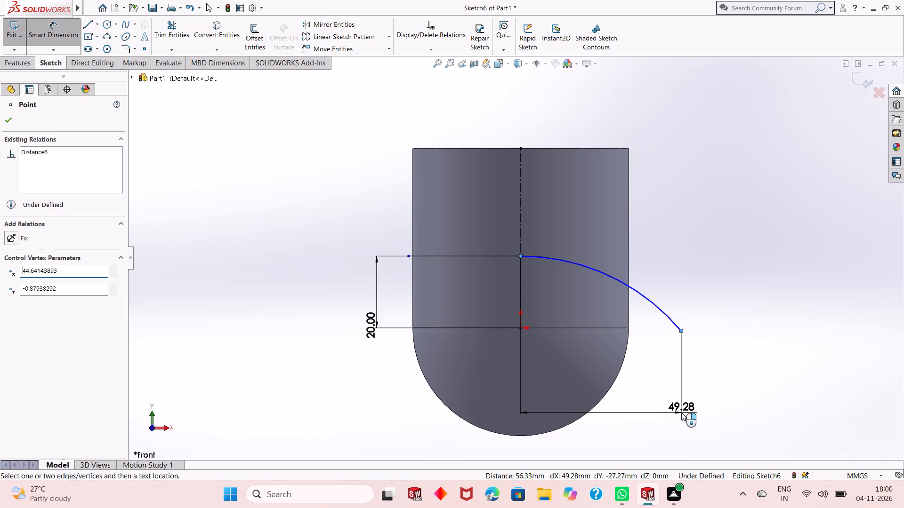
{"action": "left_click", "coordinate": [657, 396]}
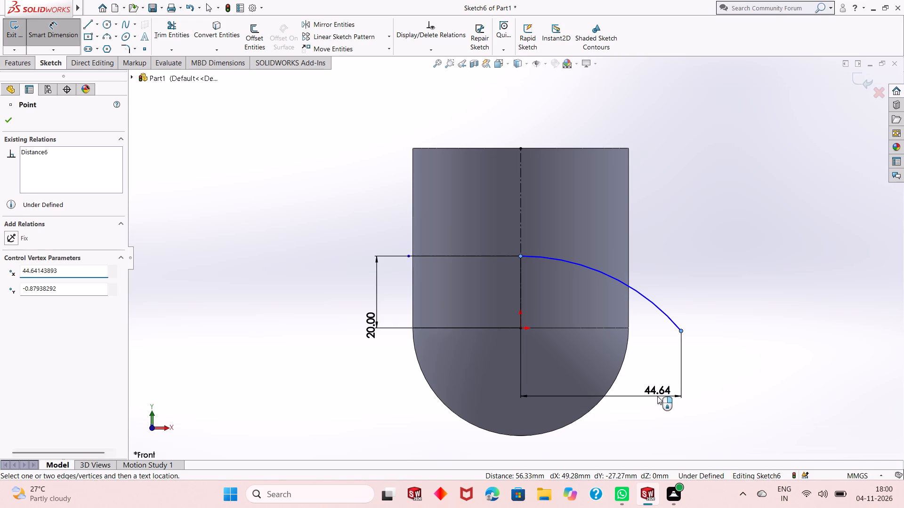
{"action": "type", "text": "90"}
{"action": "key", "text": "Return"}
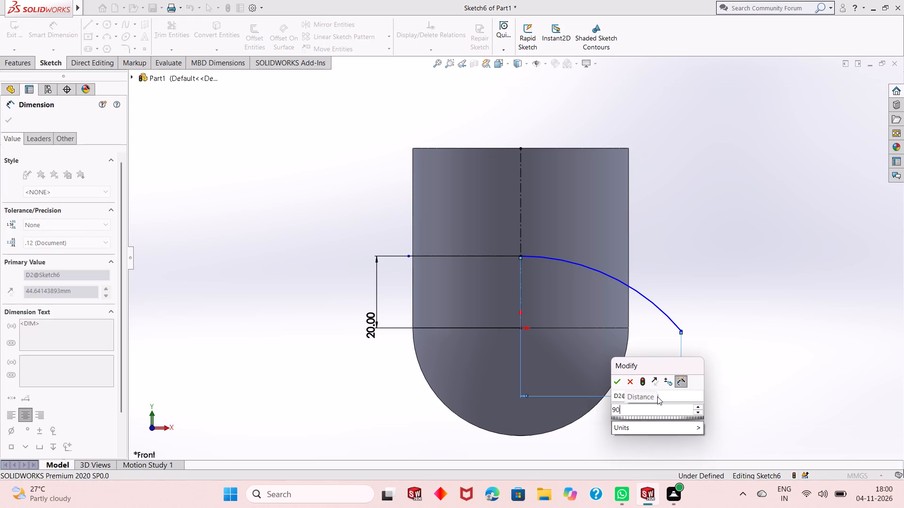
{"action": "scroll", "coordinate": [504, 314], "scroll_direction": "up", "scroll_amount": 4}
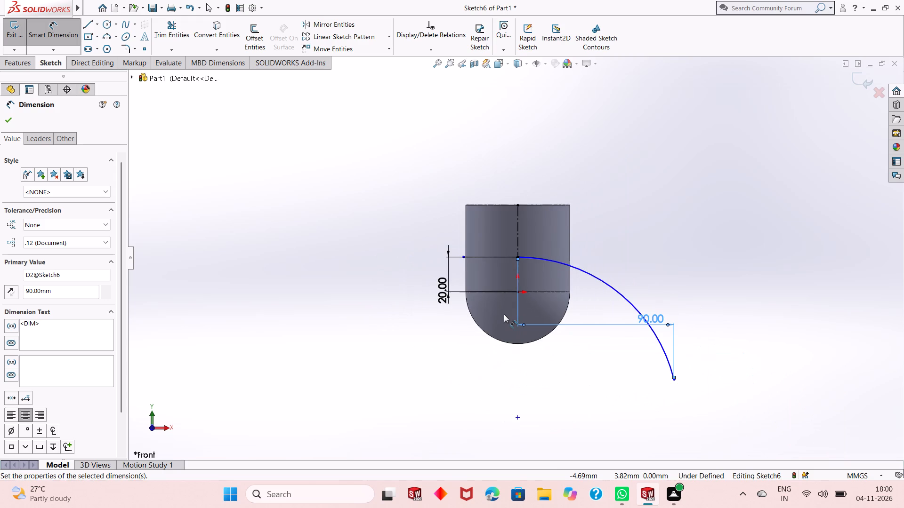
{"action": "scroll", "coordinate": [504, 314], "scroll_direction": "up", "scroll_amount": 1}
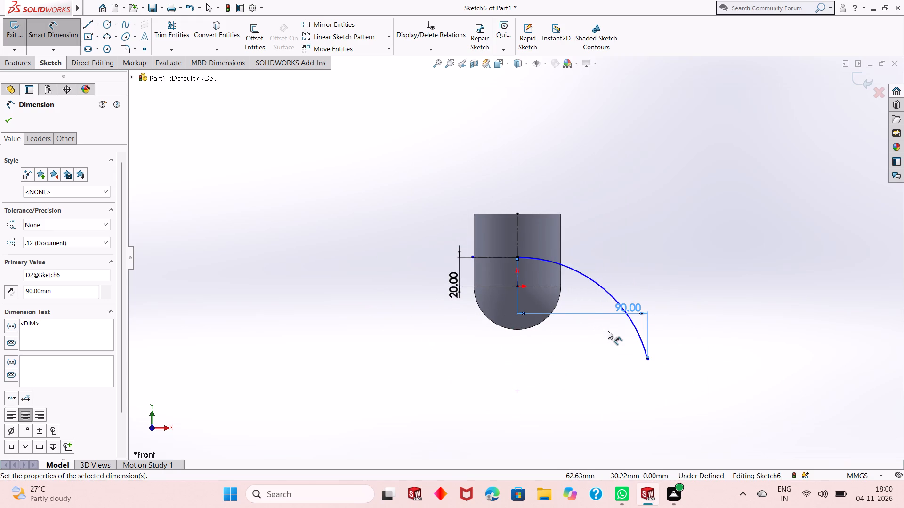
{"action": "key", "text": "Escape"}
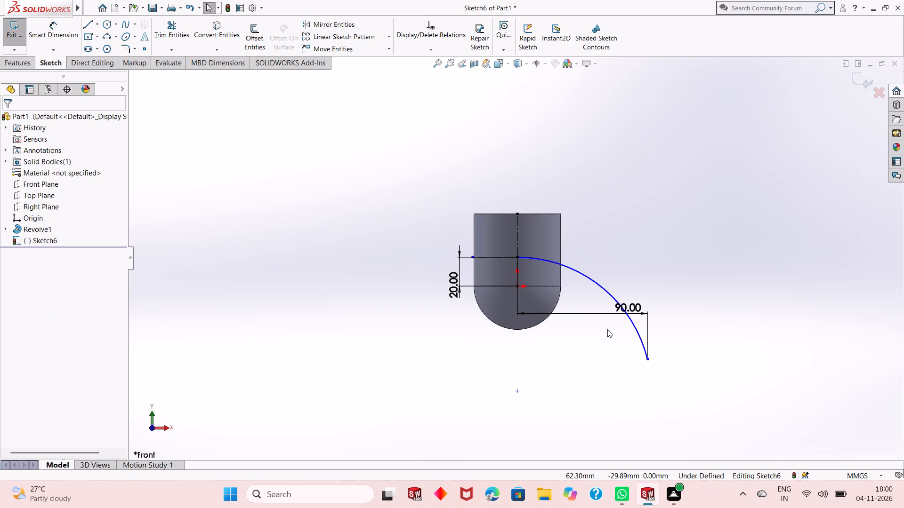
{"action": "key", "text": "Escape"}
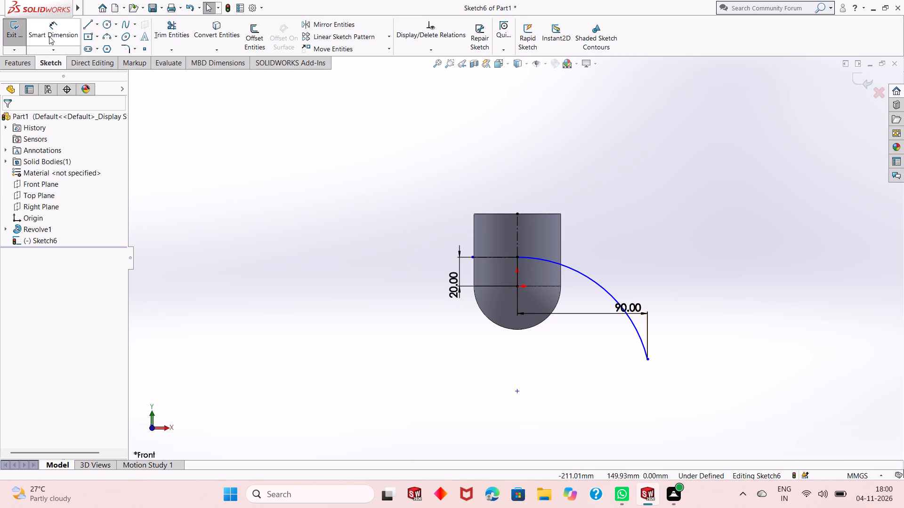
Dimension the arc's radius as 100 mm.
{"action": "left_click", "coordinate": [49, 36]}
{"action": "left_click", "coordinate": [600, 287]}
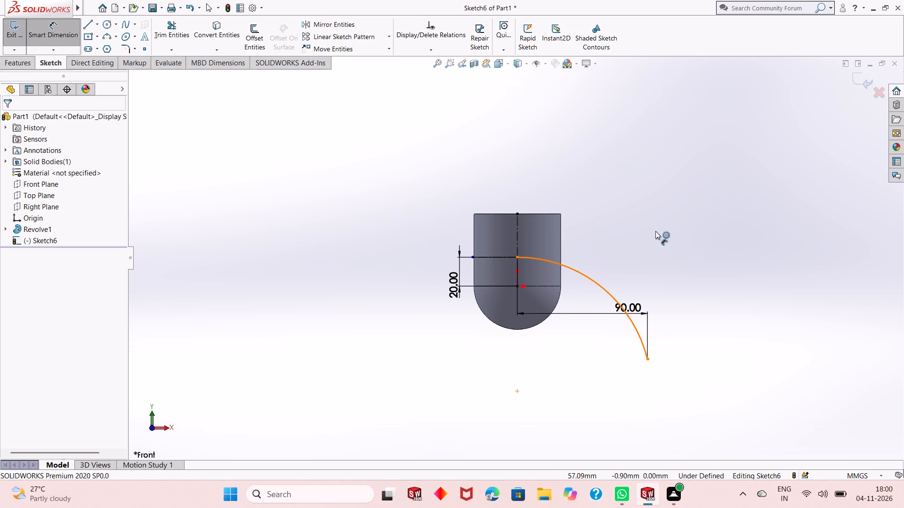
{"action": "left_click", "coordinate": [662, 222]}
{"action": "type", "text": "100"}
{"action": "key", "text": "Return"}
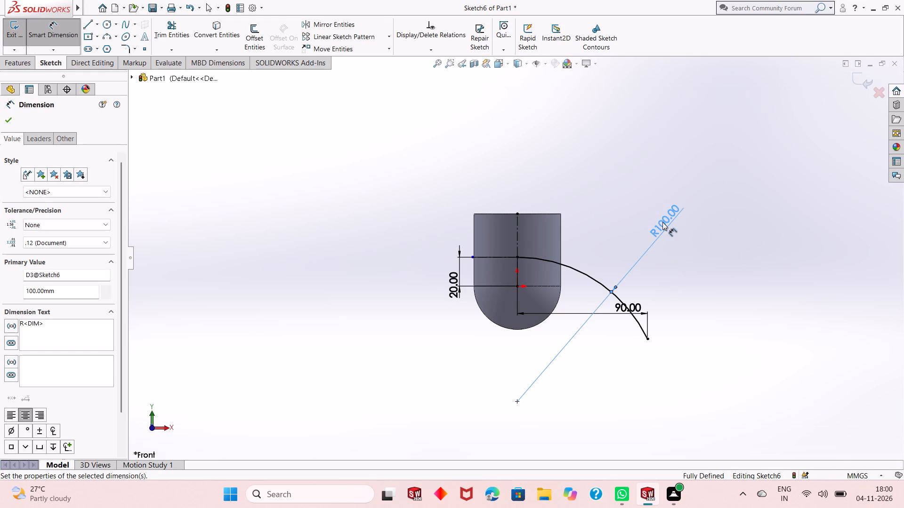
{"action": "key", "text": "Escape"}
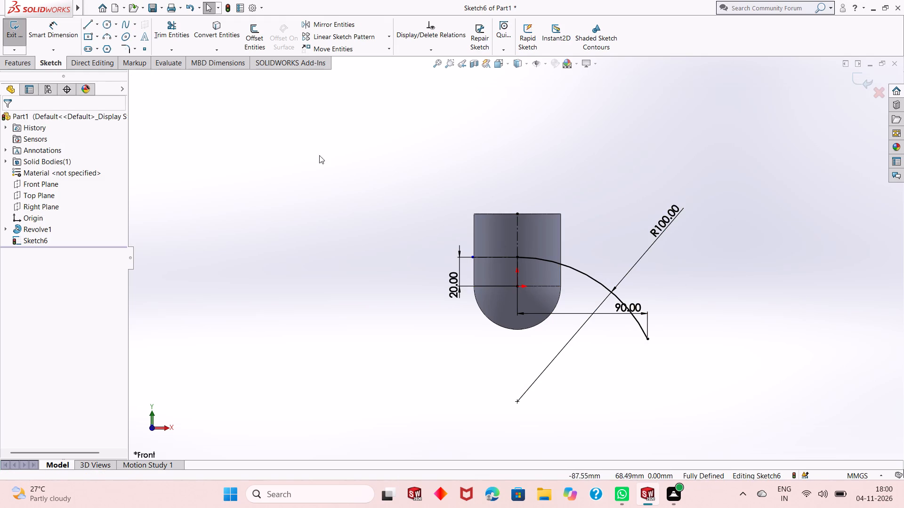
Create a Swept Boss/Base along the arc sketch using a circular profile of 40 mm diameter.
{"action": "left_click", "coordinate": [27, 69]}
{"action": "left_click", "coordinate": [88, 26]}
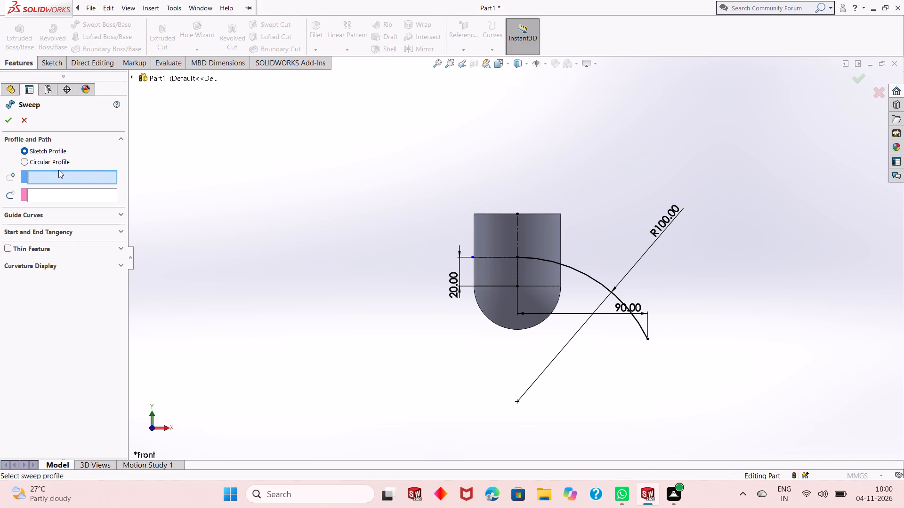
{"action": "left_click", "coordinate": [30, 163]}
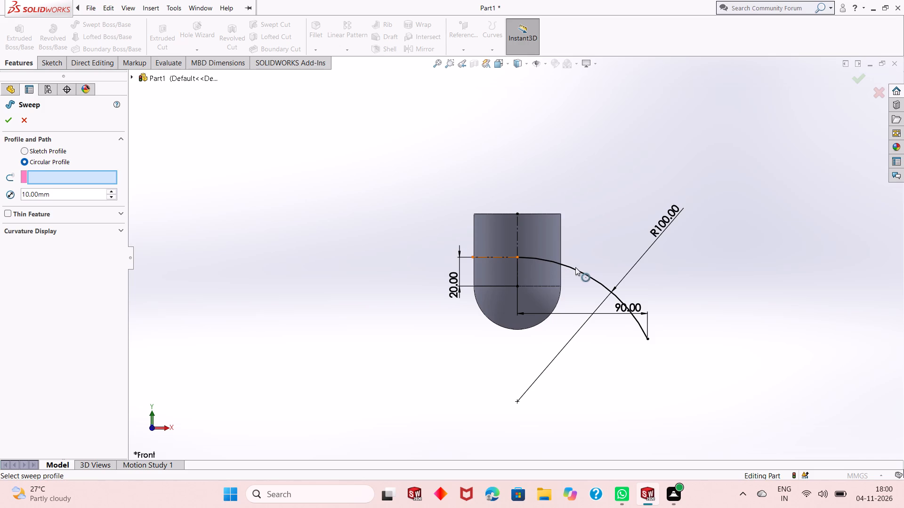
{"action": "left_click", "coordinate": [576, 268]}
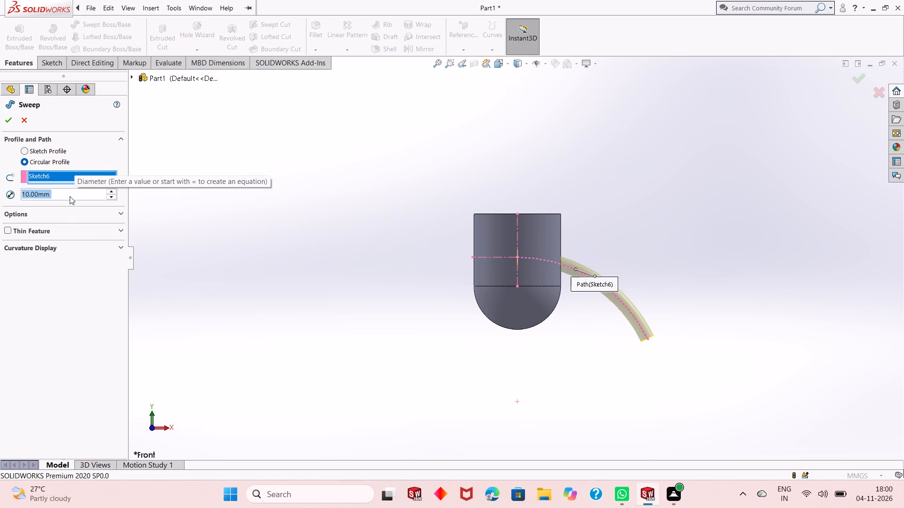
{"action": "type", "text": "40"}
{"action": "key", "text": "Return"}
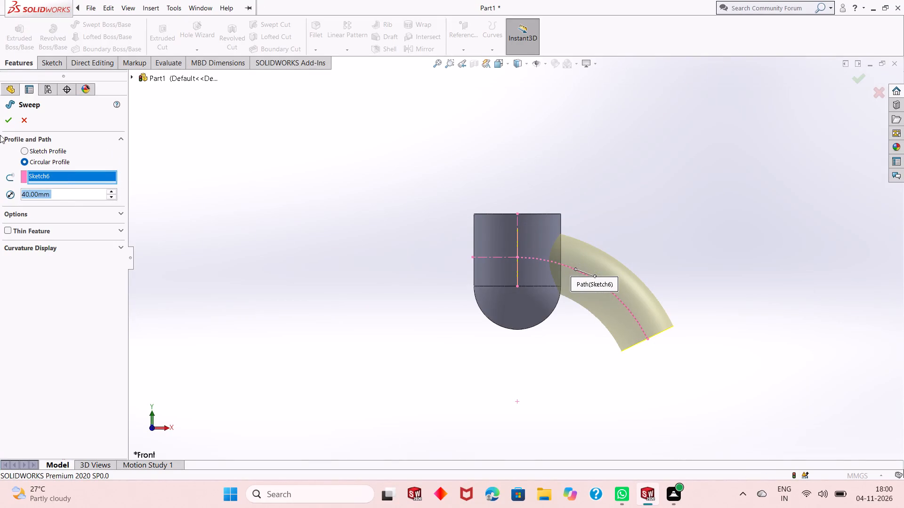
{"action": "left_click", "coordinate": [6, 123]}
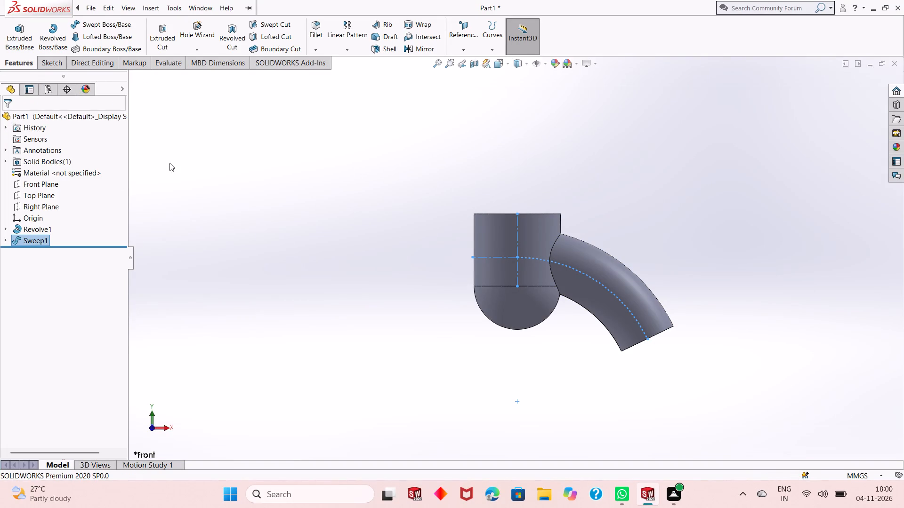
{"action": "key", "text": "Escape"}
Start a new sketch on the Right Plane.
{"action": "middle_click_drag", "start_coordinate": [476, 300], "coordinate": [475, 279]}
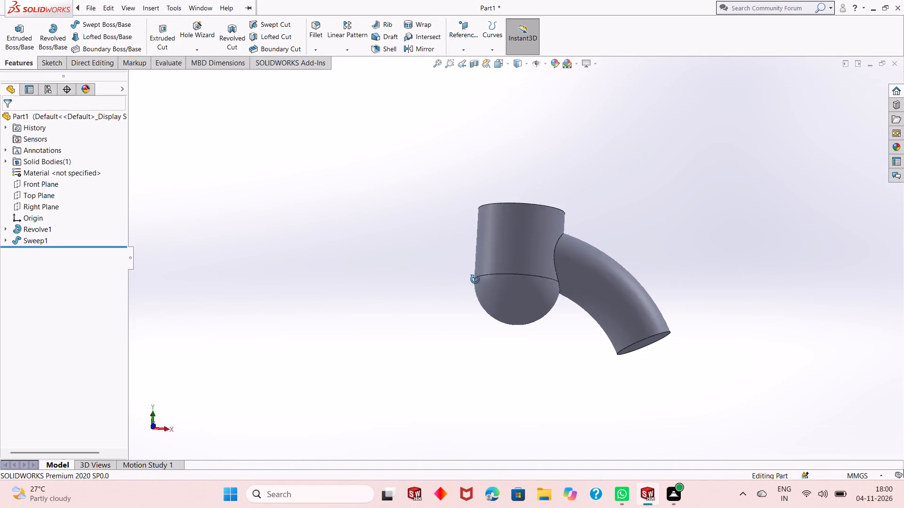
{"action": "middle_click_drag", "start_coordinate": [475, 279], "coordinate": [484, 289]}
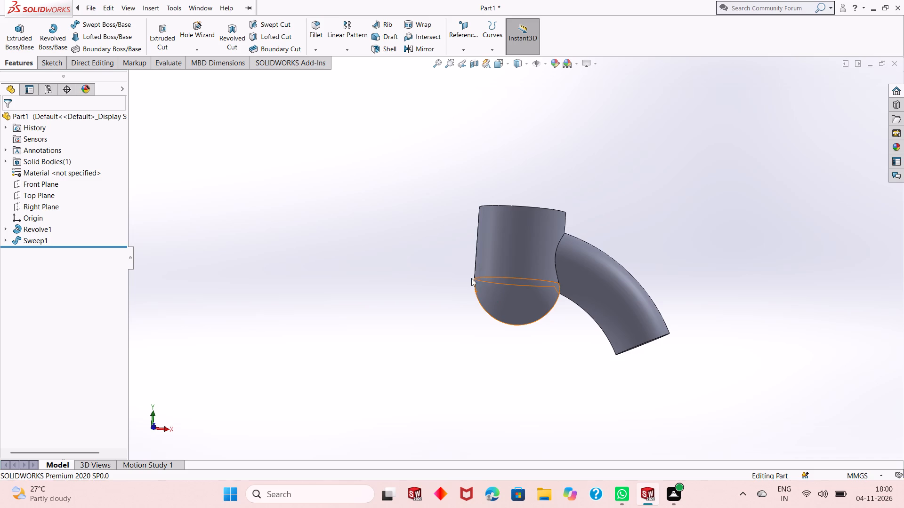
{"action": "left_click", "coordinate": [34, 207]}
{"action": "left_click", "coordinate": [43, 192]}
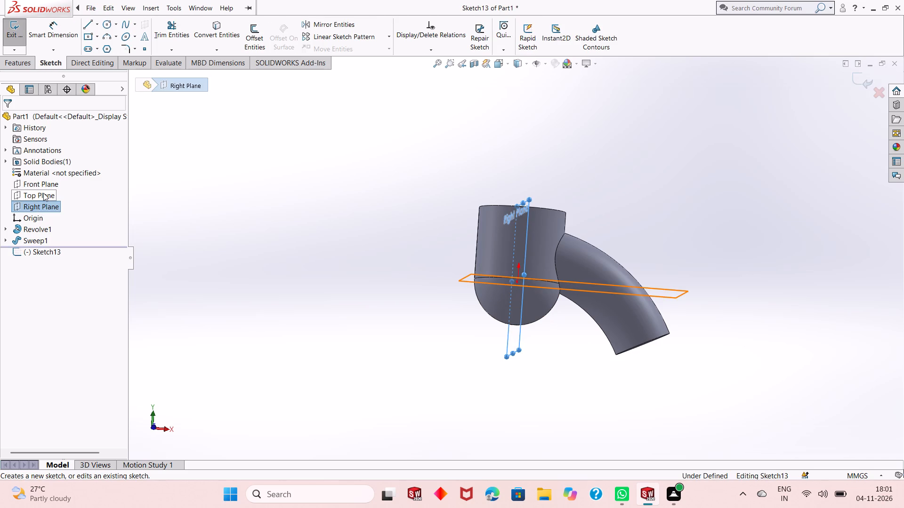
{"action": "key", "text": "ctrl+8"}
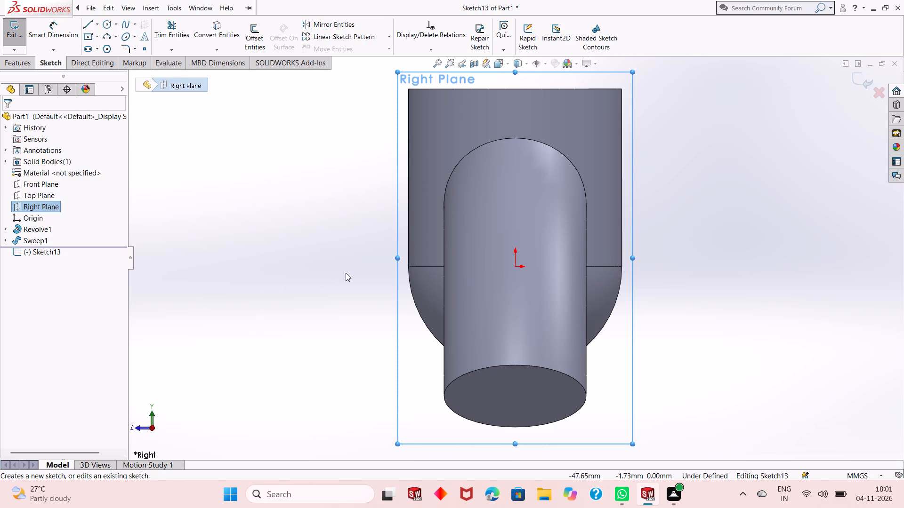
{"action": "scroll", "coordinate": [418, 321], "scroll_direction": "up", "scroll_amount": 3}
{"action": "middle_click_drag", "start_coordinate": [422, 322], "coordinate": [456, 322]}
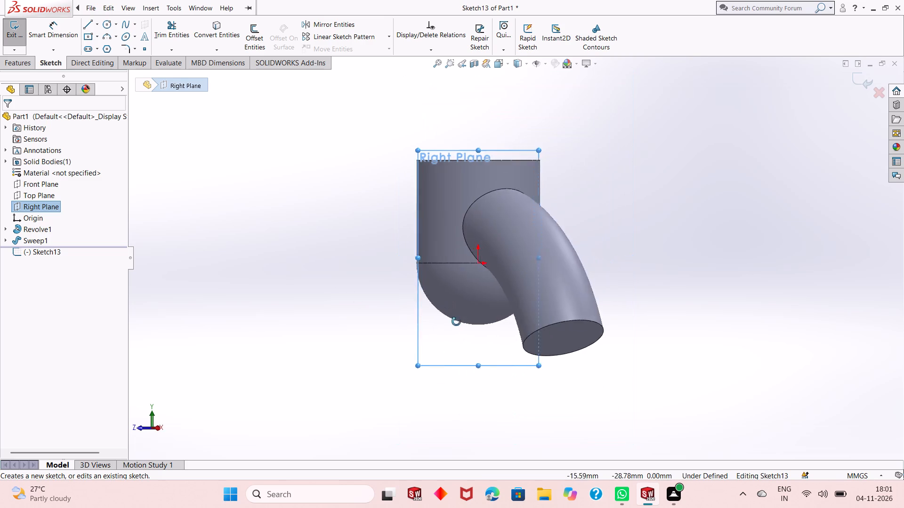
{"action": "middle_click_drag", "start_coordinate": [456, 322], "coordinate": [448, 333]}
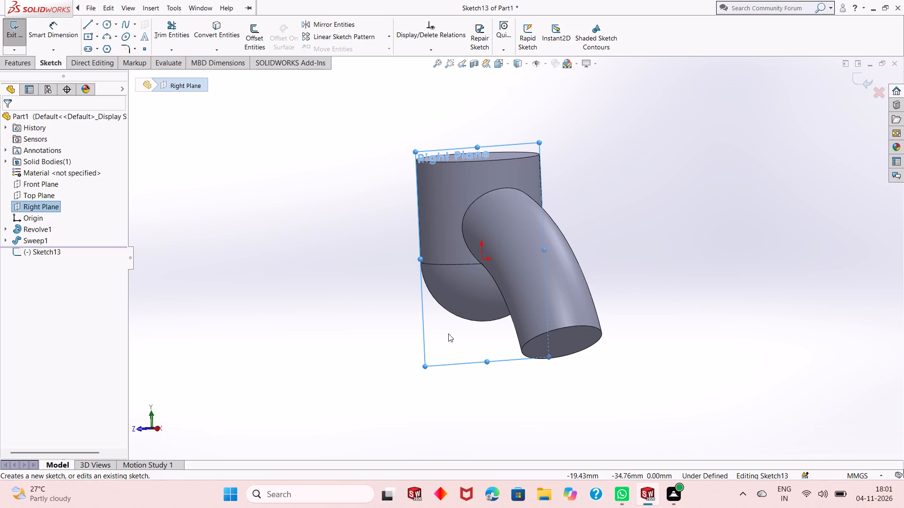
{"action": "key", "text": "ctrl+8"}
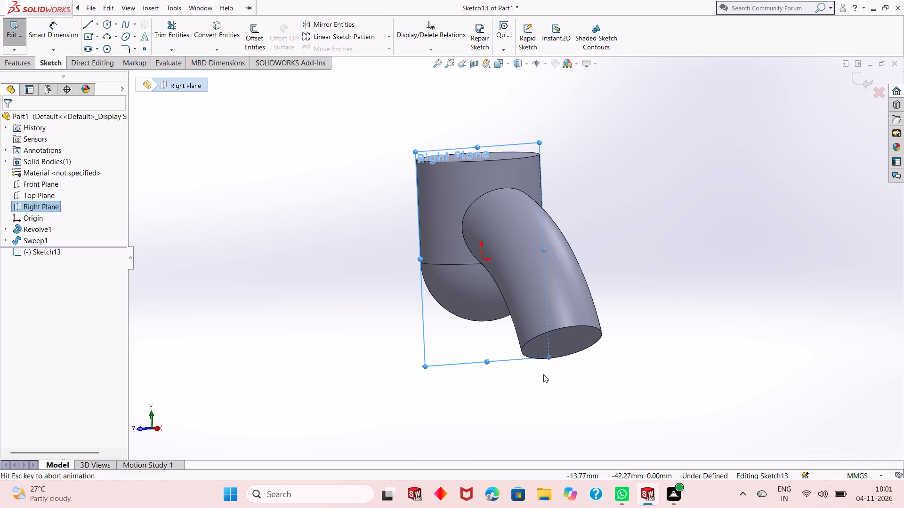
{"action": "key", "text": "Escape"}
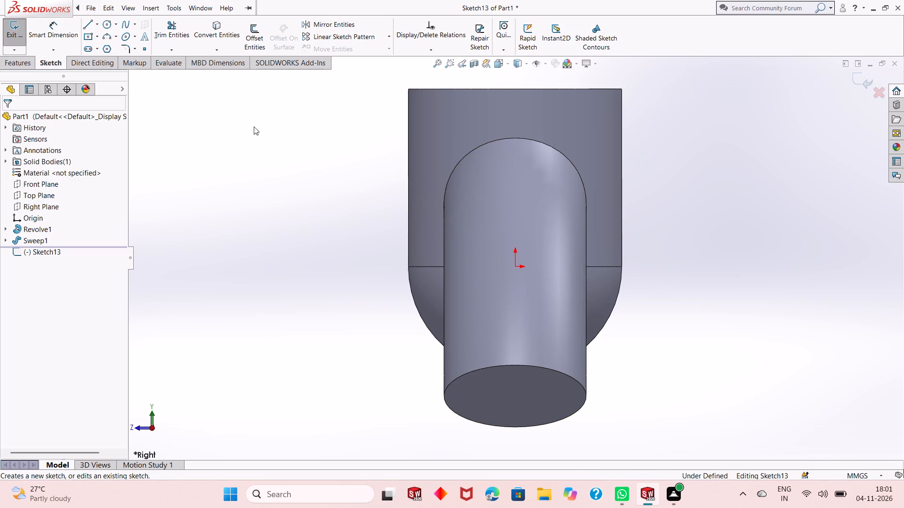
Draw a circle of about 20 mm radius centered on the origin.
{"action": "left_click", "coordinate": [105, 24]}
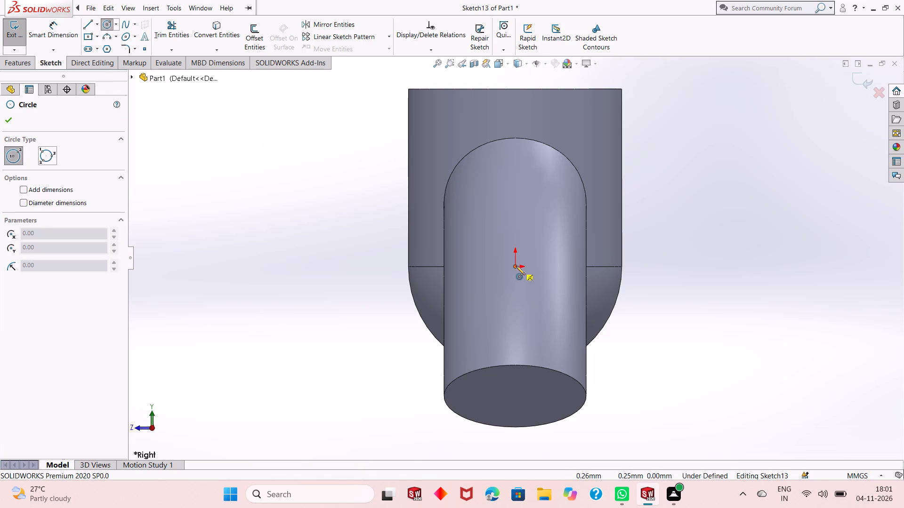
{"action": "left_click", "coordinate": [516, 266]}
{"action": "left_click", "coordinate": [545, 202]}
{"action": "right_click", "coordinate": [651, 205]}
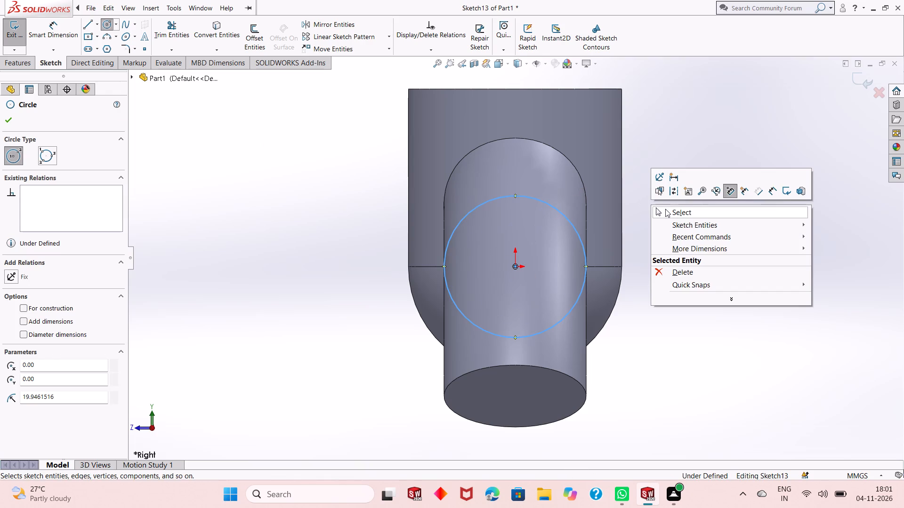
{"action": "left_click", "coordinate": [672, 210]}
Dimension the circle's diameter as 40 mm.
{"action": "left_click", "coordinate": [49, 35]}
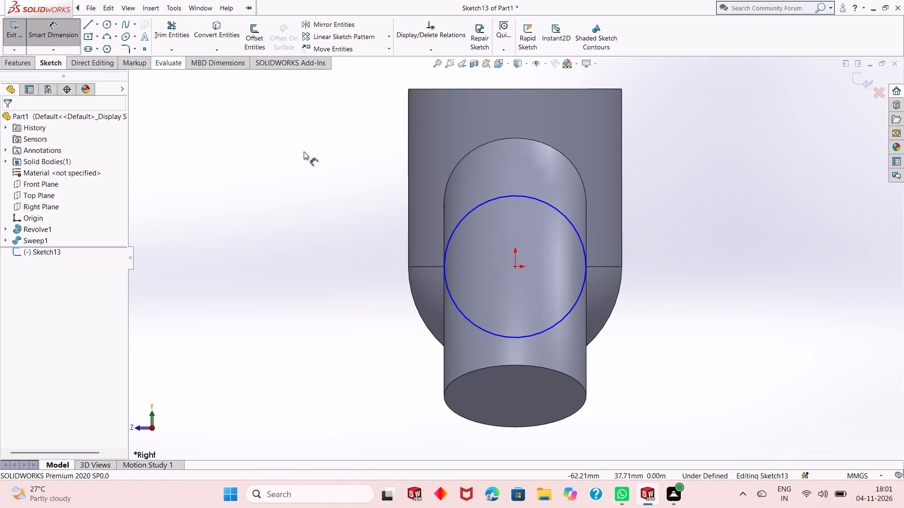
{"action": "left_click", "coordinate": [459, 306]}
{"action": "left_click", "coordinate": [376, 352]}
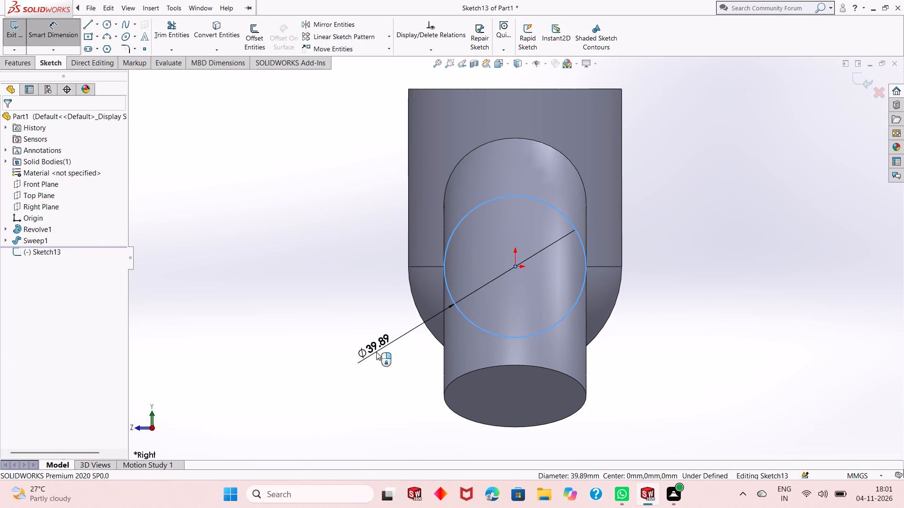
{"action": "type", "text": "40"}
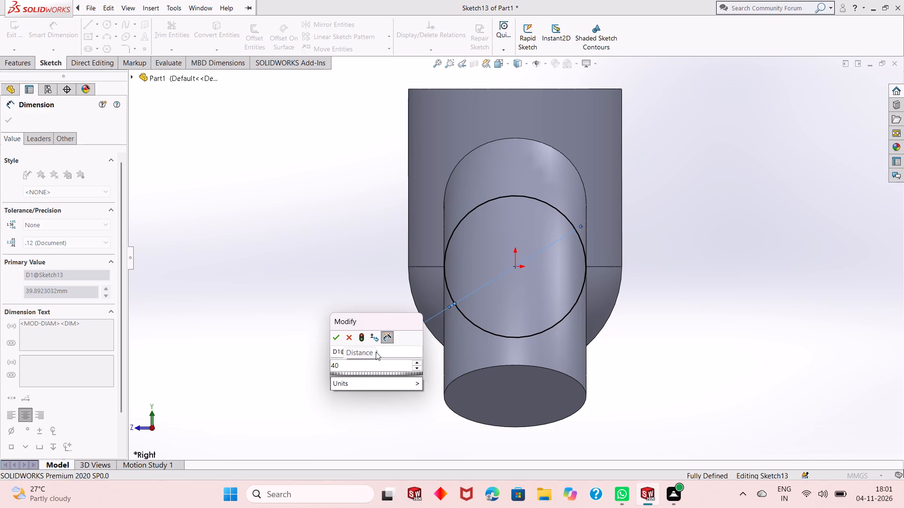
{"action": "key", "text": "Return"}
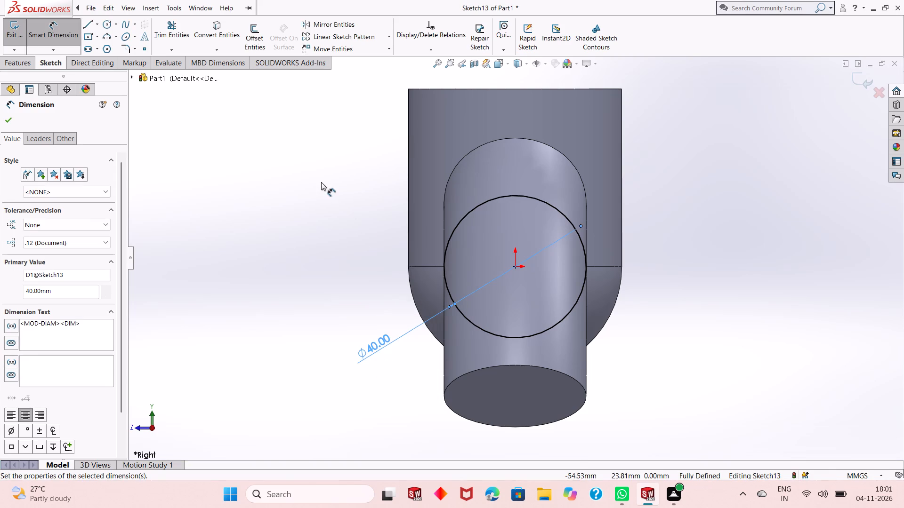
{"action": "right_click", "coordinate": [321, 182]}
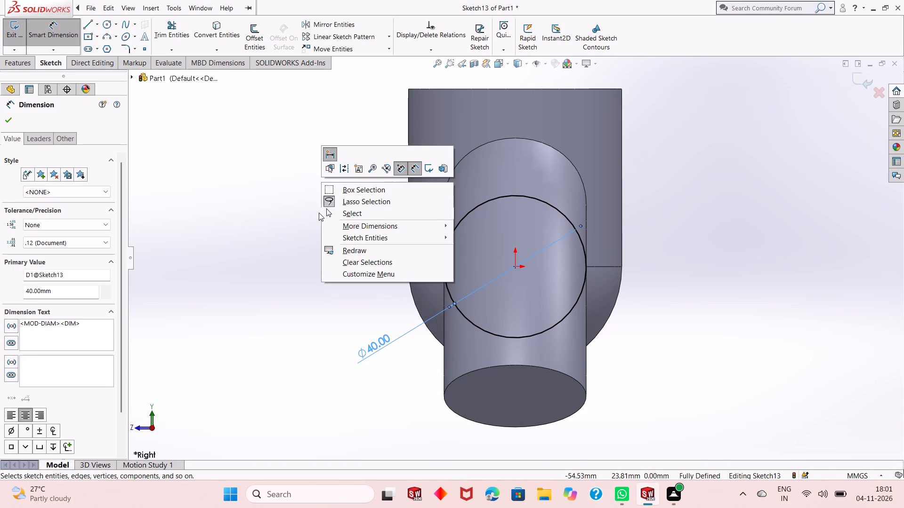
{"action": "left_click", "coordinate": [353, 214]}
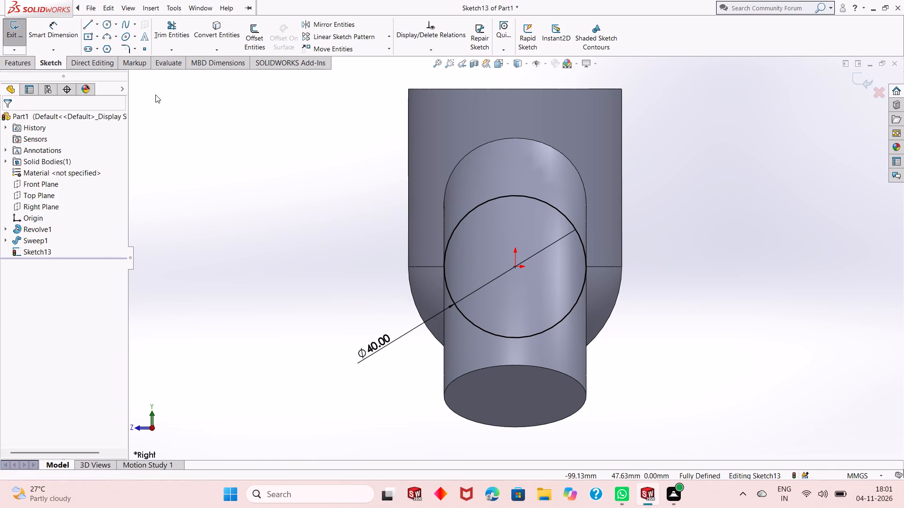
Extrude the 40 mm circle 100 mm as a merged boss in the reversed direction, opposite the curved branch.
{"action": "left_click", "coordinate": [23, 63]}
{"action": "left_click", "coordinate": [25, 50]}
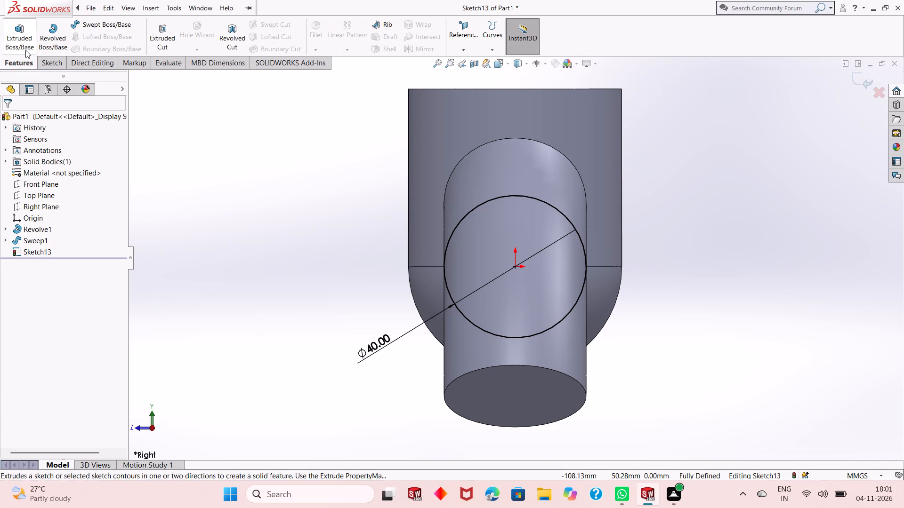
{"action": "middle_click_drag", "start_coordinate": [325, 283], "coordinate": [363, 281]}
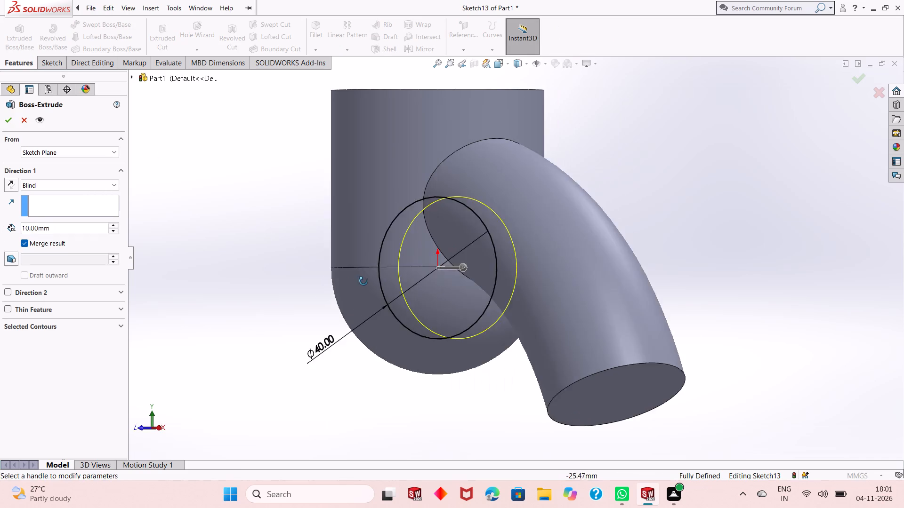
{"action": "middle_click_drag", "start_coordinate": [363, 281], "coordinate": [426, 276]}
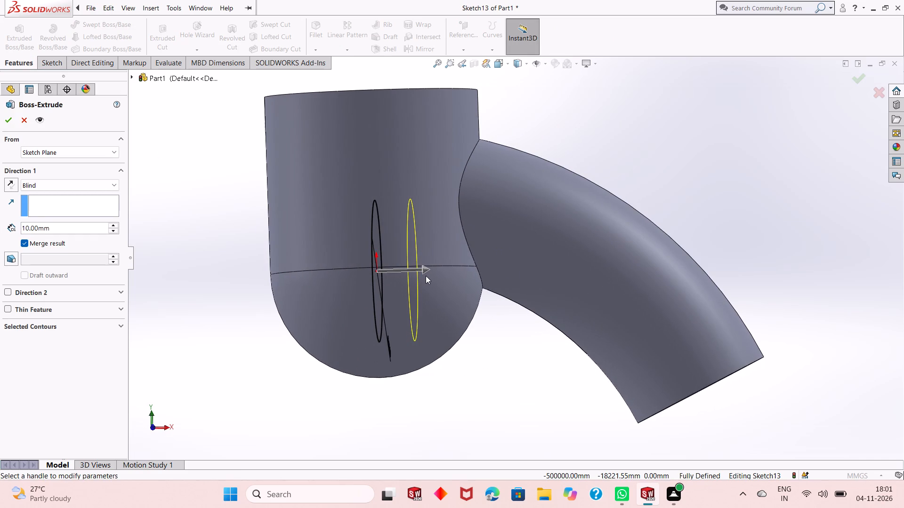
{"action": "left_click", "coordinate": [8, 184]}
{"action": "scroll", "coordinate": [266, 248], "scroll_direction": "up", "scroll_amount": 2}
{"action": "scroll", "coordinate": [331, 236], "scroll_direction": "down", "scroll_amount": 1}
{"action": "double_click", "coordinate": [64, 232]}
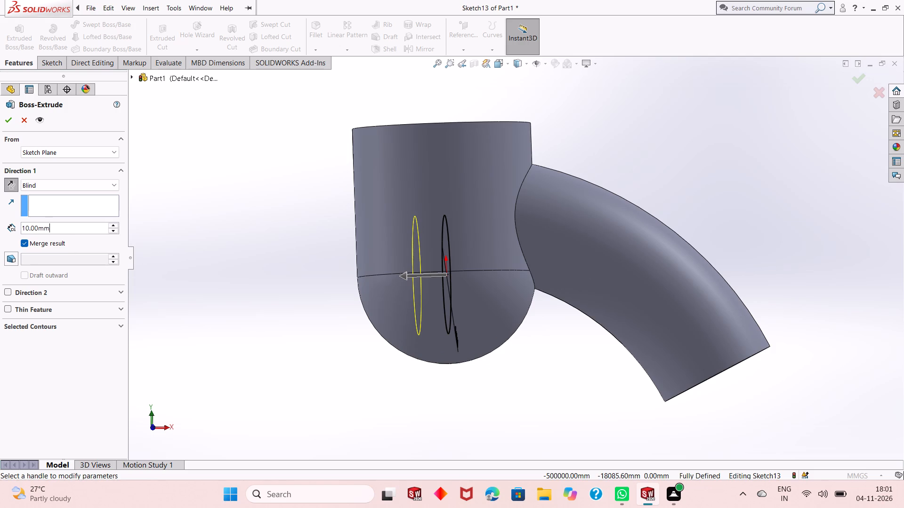
{"action": "type", "text": "100"}
{"action": "key", "text": "Return"}
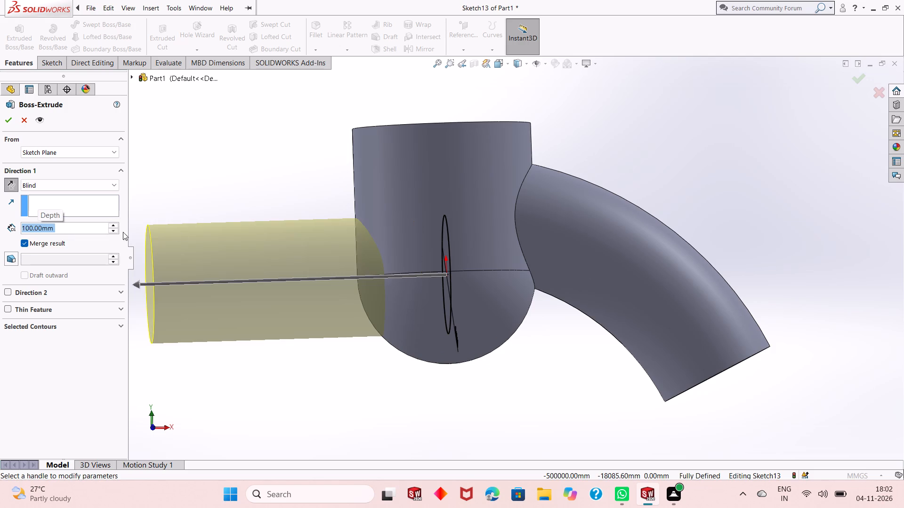
{"action": "scroll", "coordinate": [354, 251], "scroll_direction": "up", "scroll_amount": 3}
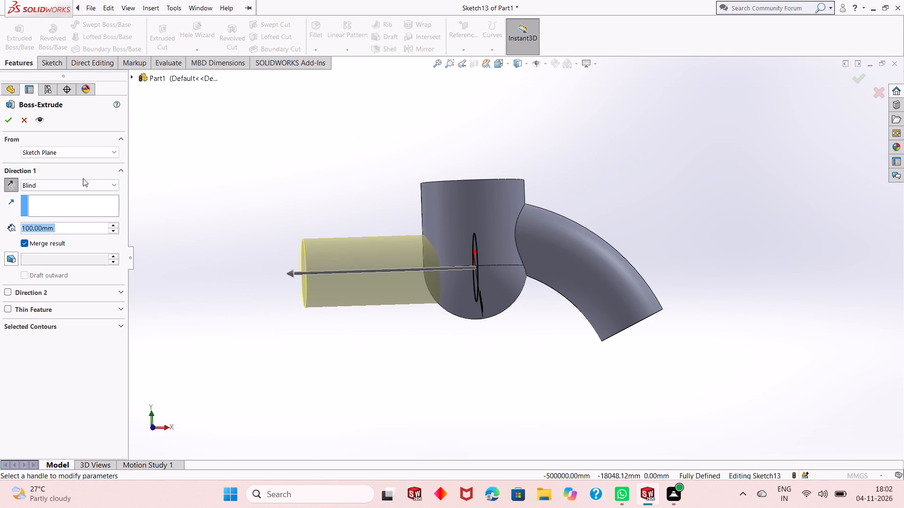
{"action": "left_click", "coordinate": [8, 120]}
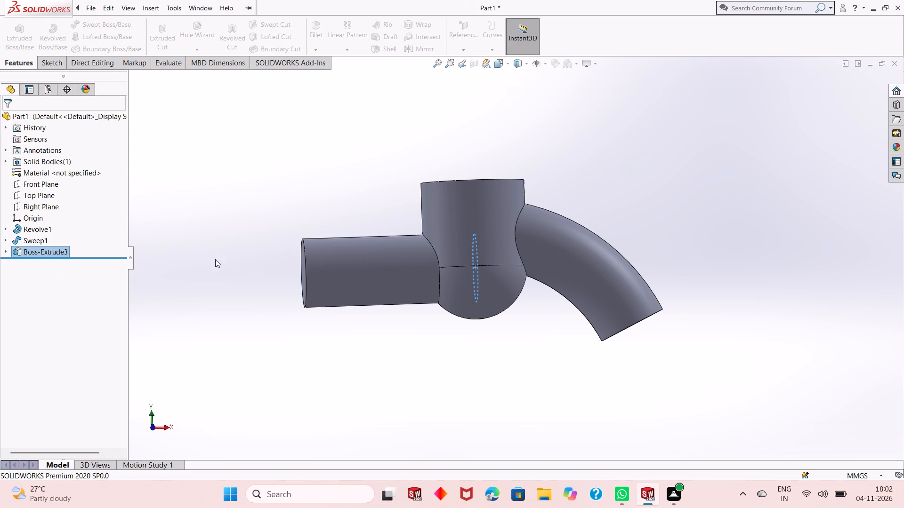
Examine the body with its straight and curved branches from several angles.
{"action": "middle_click", "coordinate": [439, 336]}
{"action": "left_click", "coordinate": [439, 337]}
{"action": "middle_click_drag", "start_coordinate": [443, 344], "coordinate": [443, 333]}
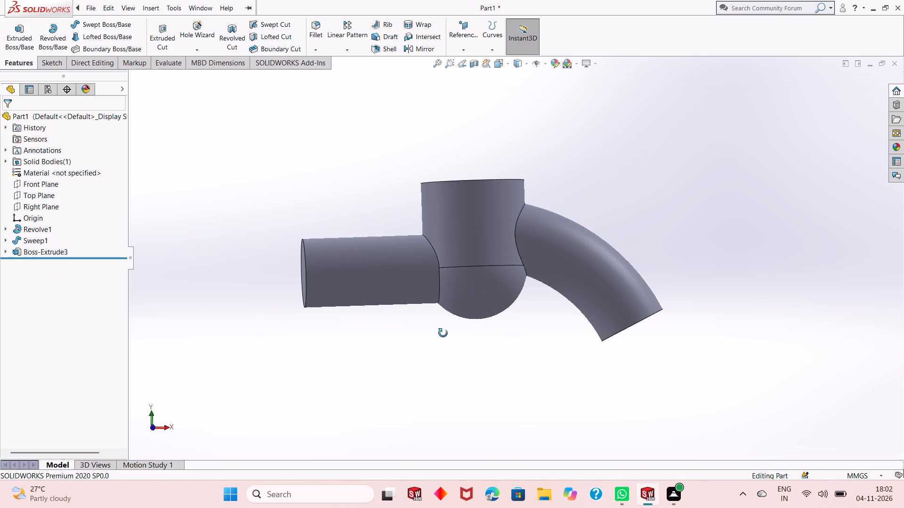
{"action": "middle_click_drag", "start_coordinate": [443, 333], "coordinate": [399, 329]}
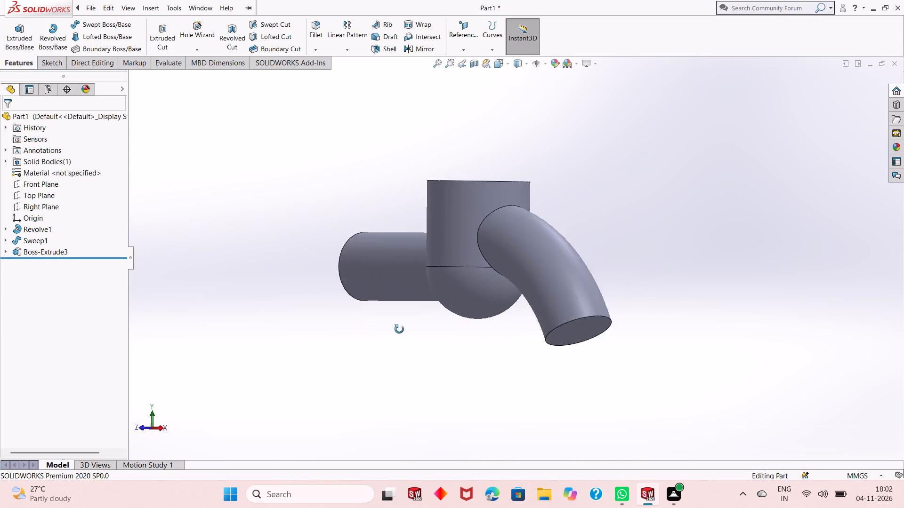
{"action": "middle_click_drag", "start_coordinate": [399, 329], "coordinate": [473, 324]}
{"action": "middle_click_drag", "start_coordinate": [474, 324], "coordinate": [477, 325]}
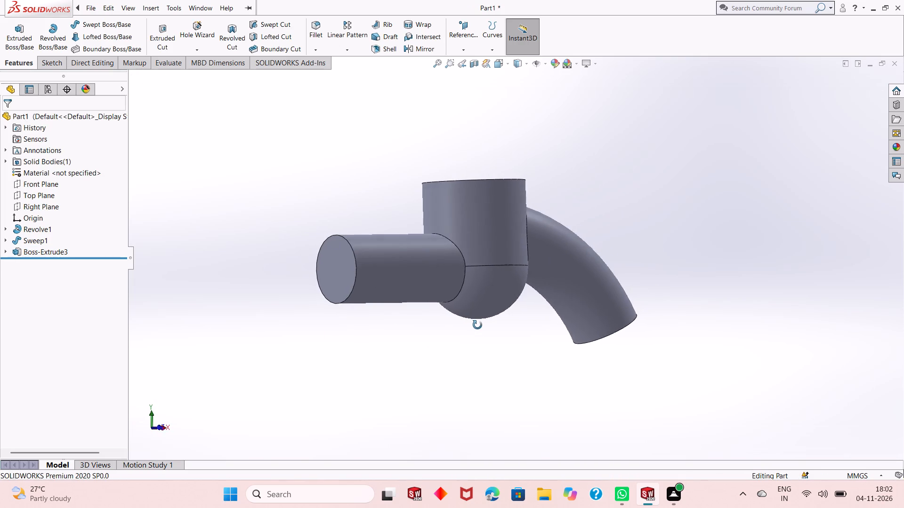
{"action": "middle_click_drag", "start_coordinate": [477, 325], "coordinate": [502, 319]}
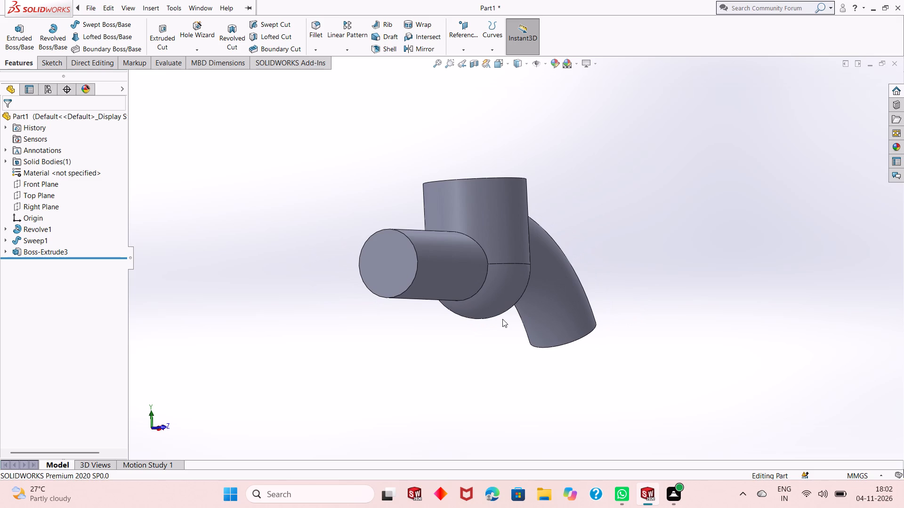
{"action": "middle_click_drag", "start_coordinate": [463, 346], "coordinate": [430, 374]}
{"action": "scroll", "coordinate": [430, 374], "scroll_direction": "up", "scroll_amount": 1}
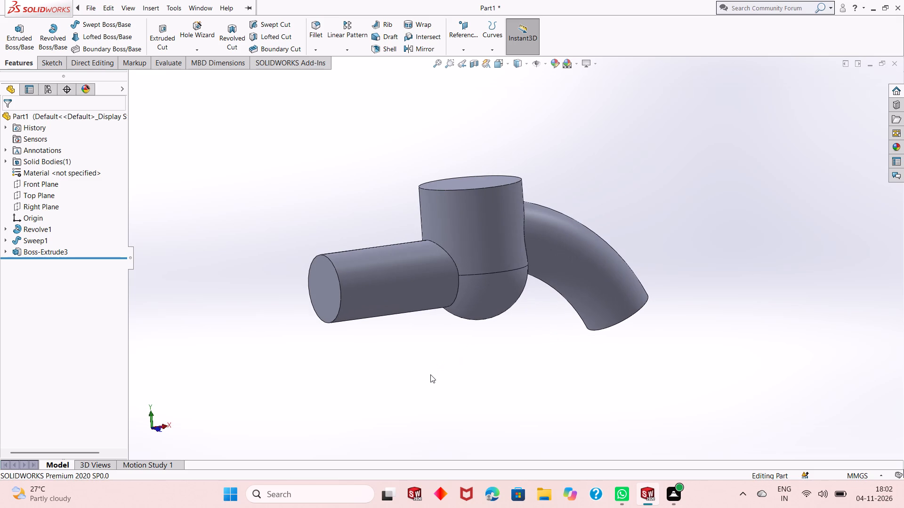
{"action": "scroll", "coordinate": [474, 322], "scroll_direction": "up", "scroll_amount": 1}
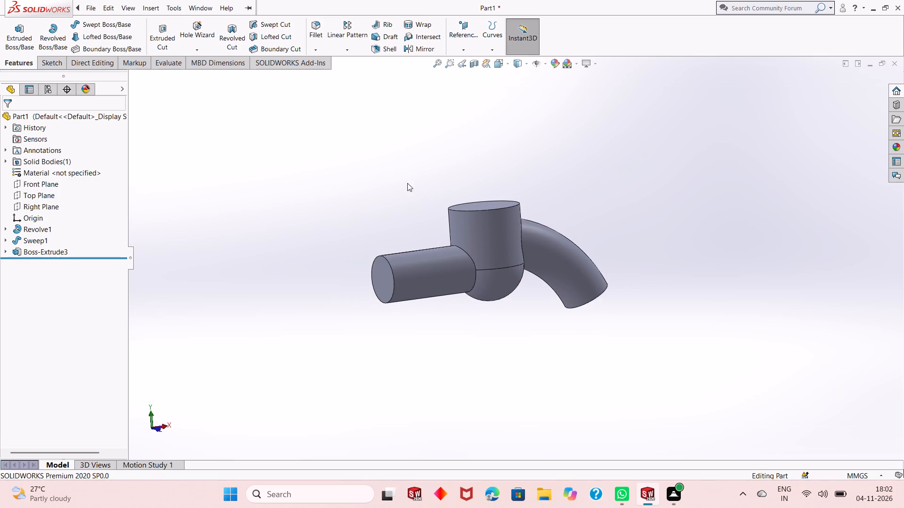
{"action": "scroll", "coordinate": [428, 182], "scroll_direction": "down", "scroll_amount": 2}
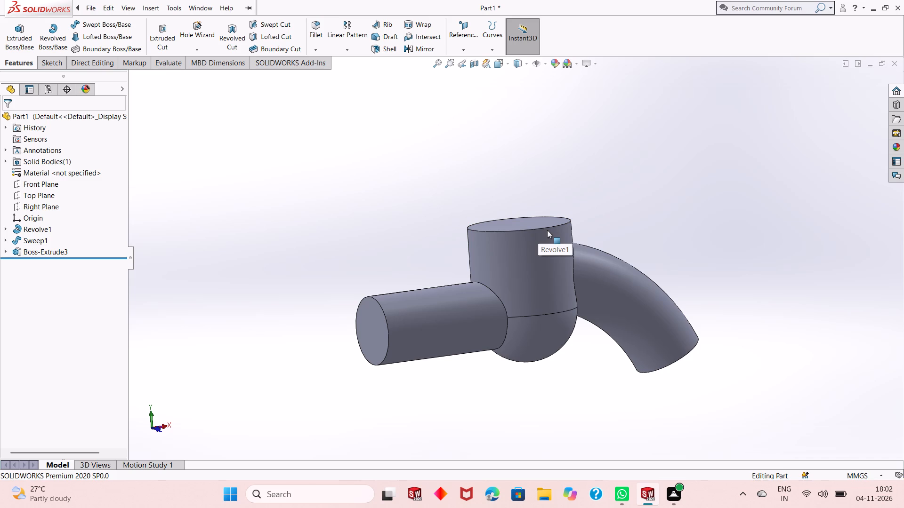
Start a new sketch on the flat top face of the revolved body and view it face-on.
{"action": "scroll", "coordinate": [547, 230], "scroll_direction": "up", "scroll_amount": 2}
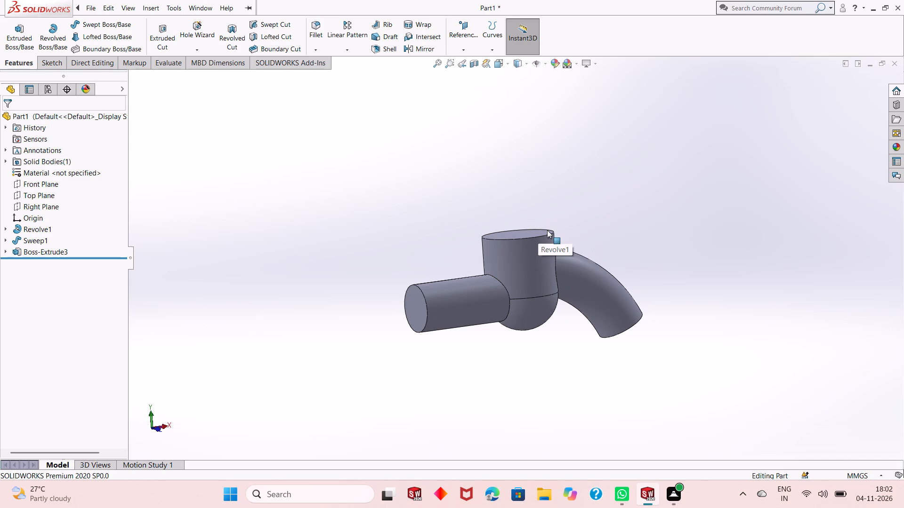
{"action": "middle_click_drag", "start_coordinate": [532, 232], "coordinate": [532, 279]}
{"action": "left_click", "coordinate": [534, 242]}
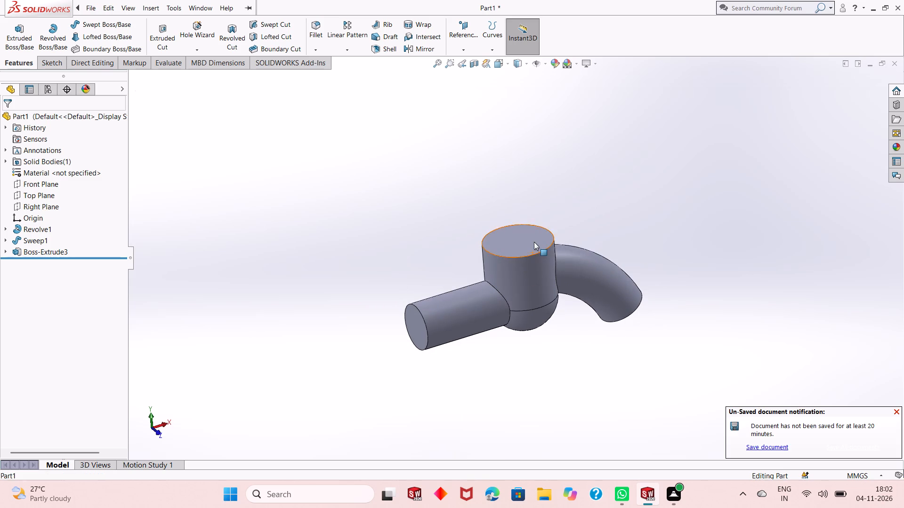
{"action": "left_click", "coordinate": [581, 215]}
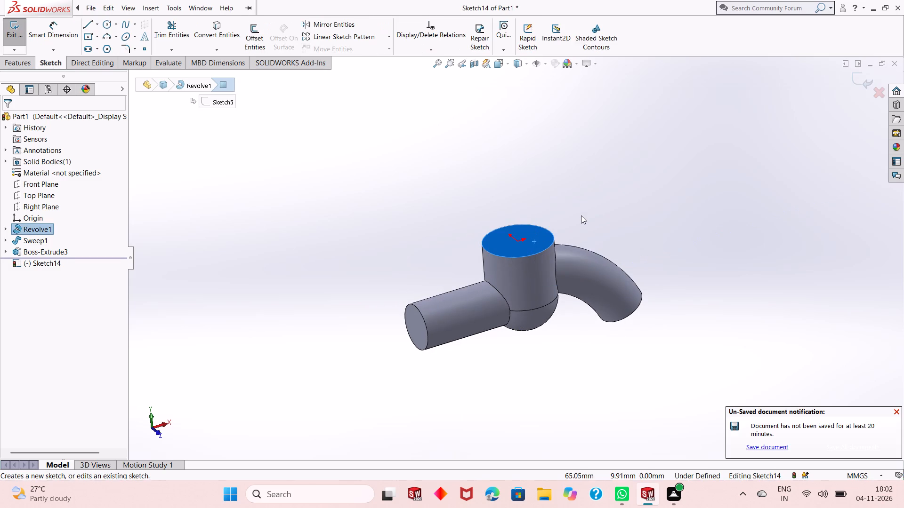
{"action": "key", "text": "ctrl+8"}
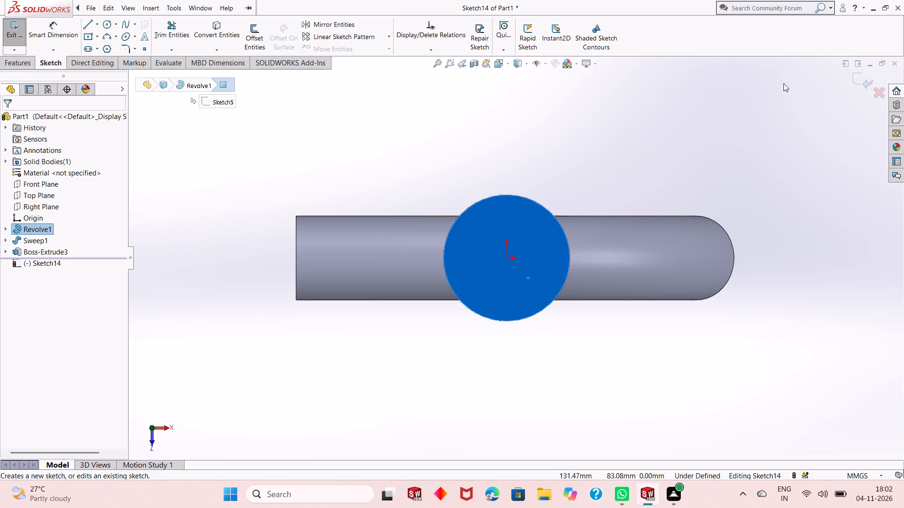
{"action": "left_click", "coordinate": [363, 151]}
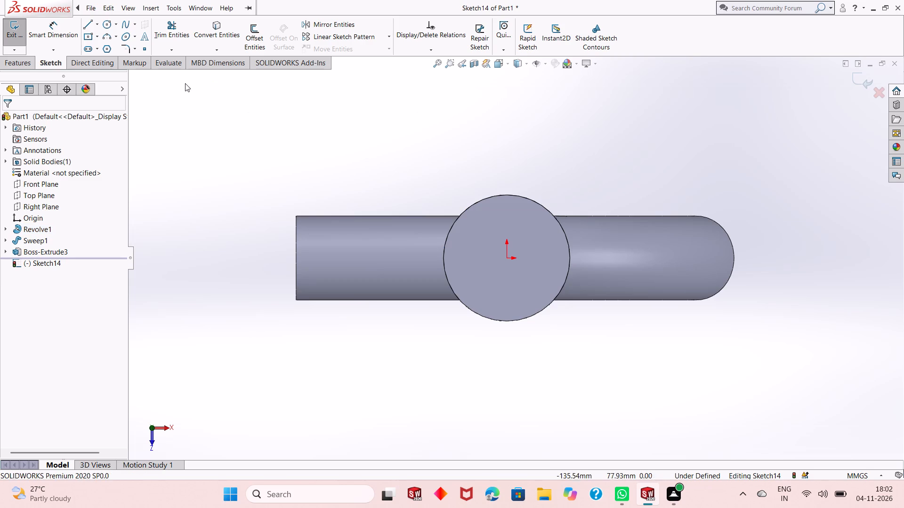
Draw a circle of about 33.6 mm radius centered on the origin, around the top face.
{"action": "left_click", "coordinate": [108, 22]}
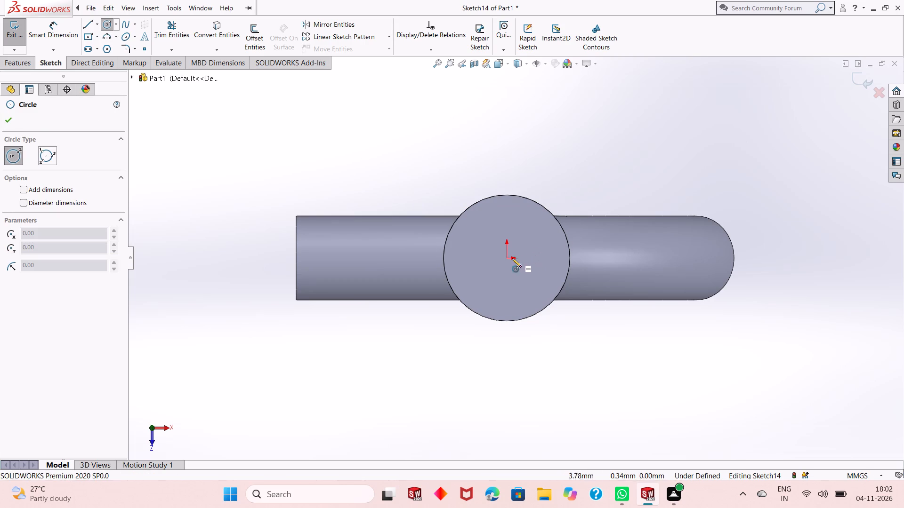
{"action": "left_click", "coordinate": [507, 260]}
{"action": "left_click", "coordinate": [468, 317]}
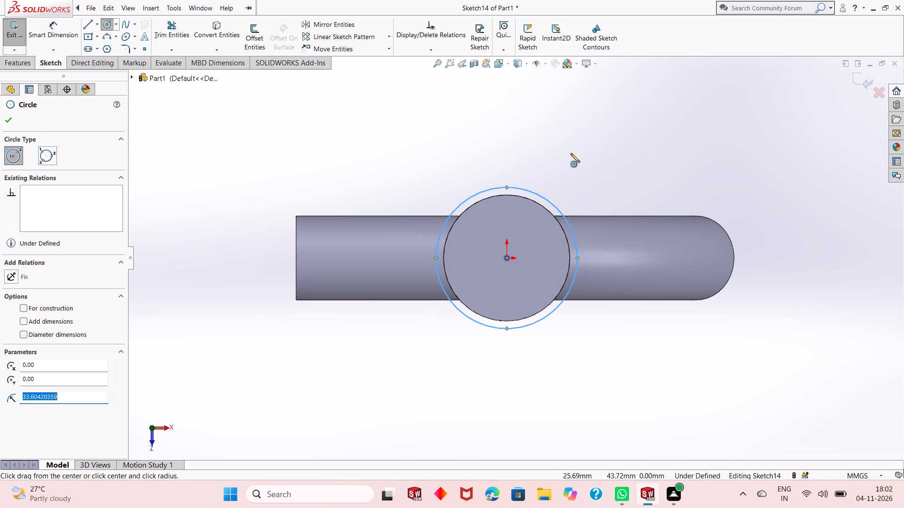
{"action": "right_click", "coordinate": [578, 148]}
{"action": "left_click", "coordinate": [599, 156]}
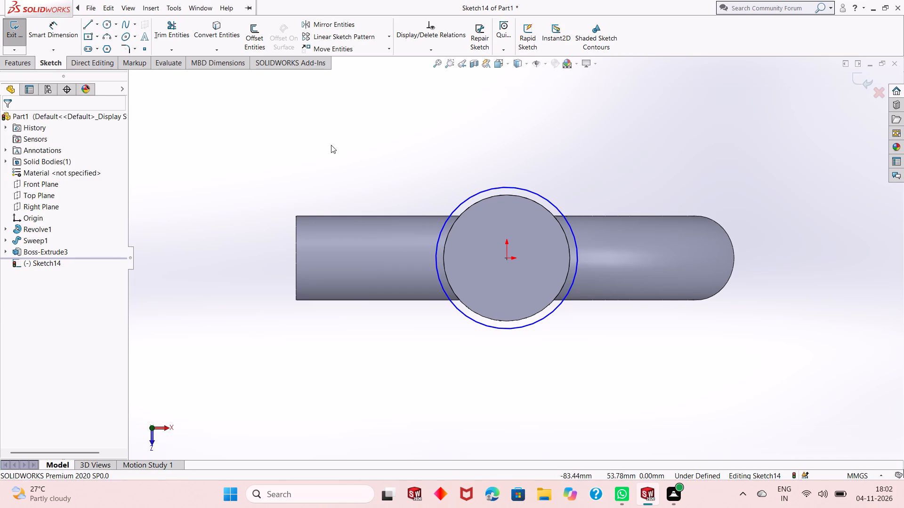
Dimension the circle's diameter as 70 mm.
{"action": "left_click", "coordinate": [34, 33]}
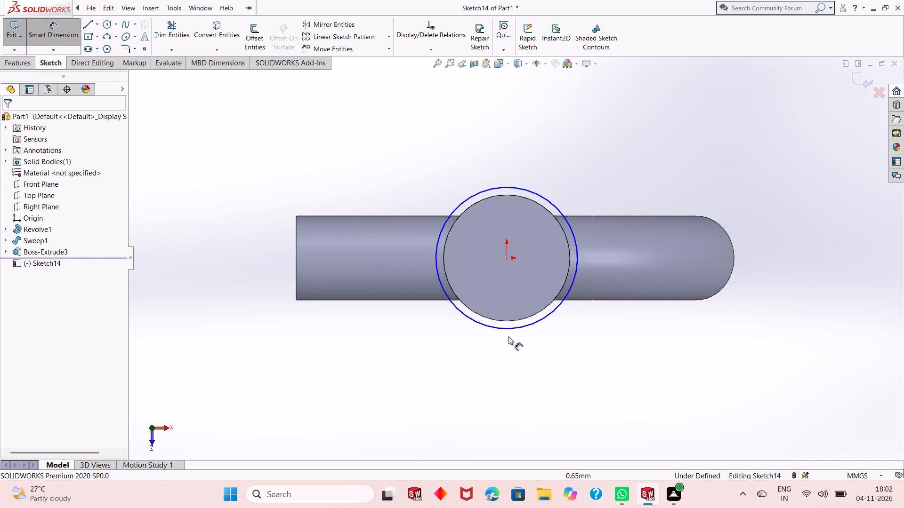
{"action": "left_click", "coordinate": [518, 327]}
{"action": "left_click", "coordinate": [614, 360]}
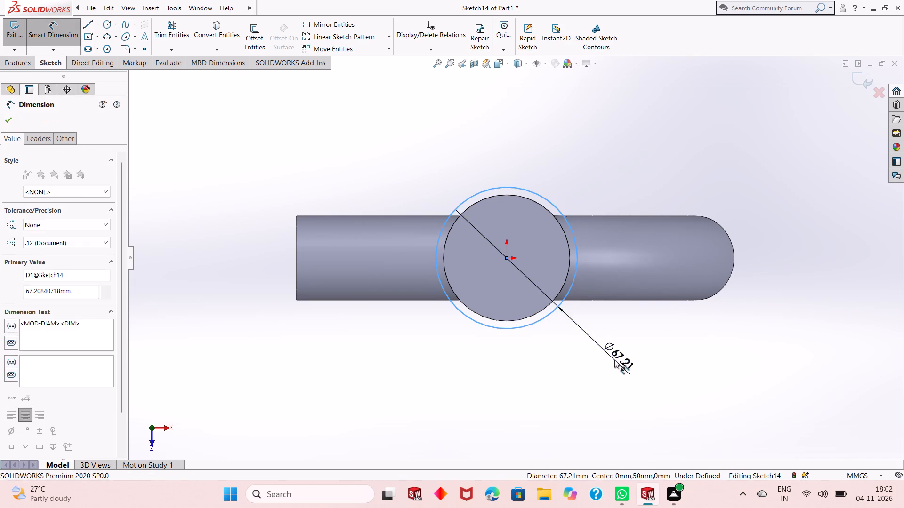
{"action": "type", "text": "70"}
{"action": "key", "text": "Return"}
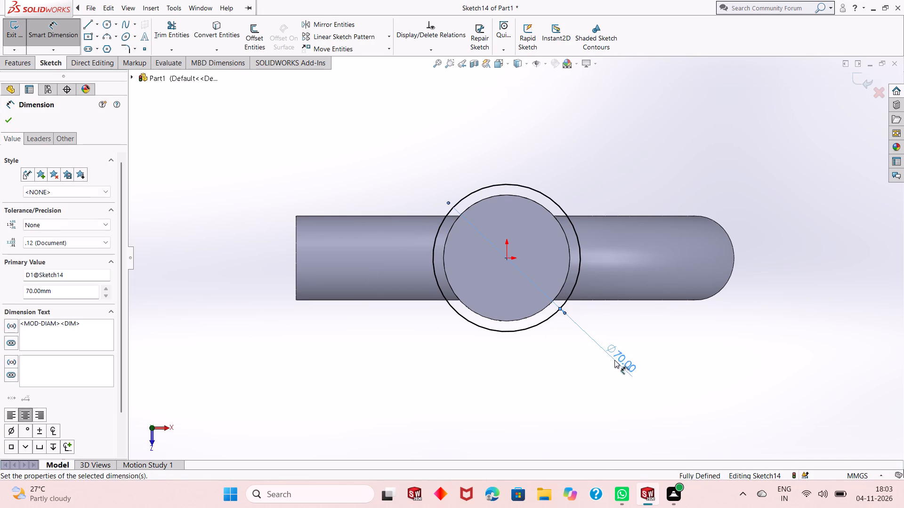
{"action": "right_click", "coordinate": [625, 126]}
{"action": "left_click", "coordinate": [633, 158]}
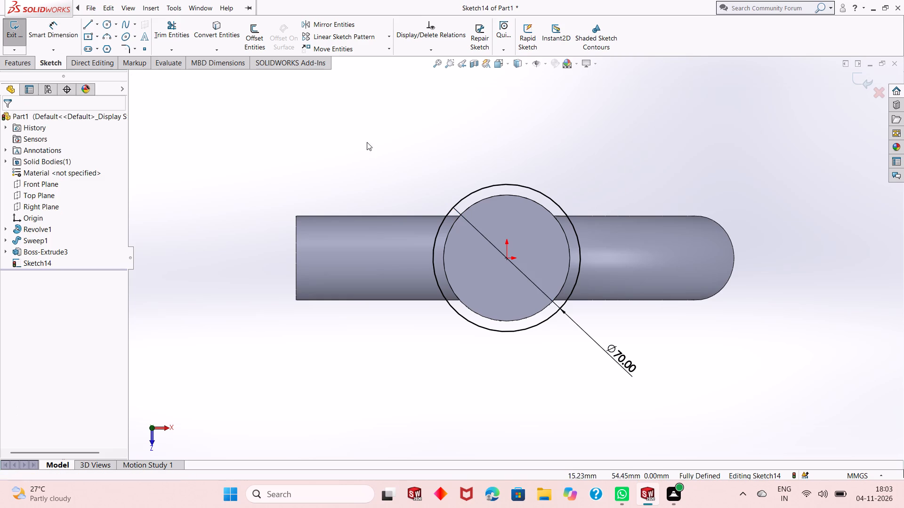
Extrude the 70 mm circle 10 mm upward as a merged flange on top of the revolved body.
{"action": "left_click", "coordinate": [22, 65]}
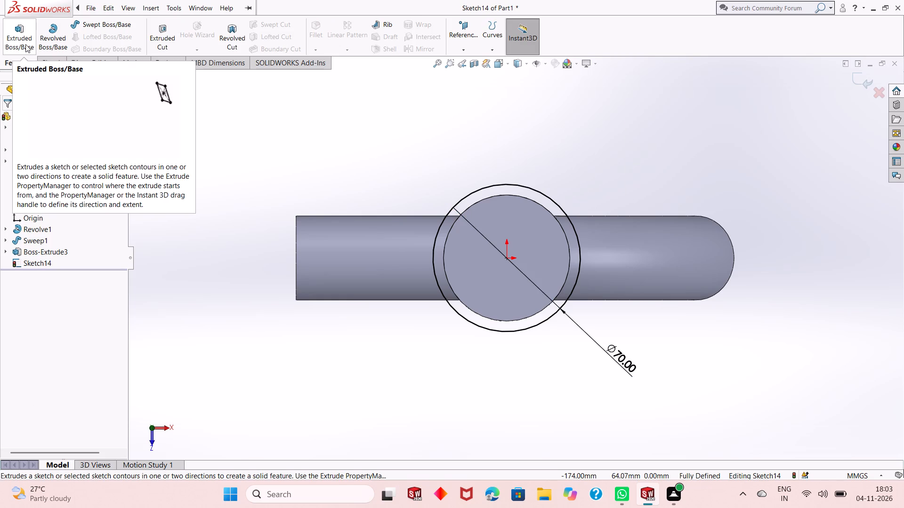
{"action": "left_click", "coordinate": [24, 42]}
{"action": "middle_click_drag", "start_coordinate": [487, 375], "coordinate": [495, 294]}
{"action": "scroll", "coordinate": [492, 278], "scroll_direction": "up", "scroll_amount": 2}
{"action": "scroll", "coordinate": [524, 144], "scroll_direction": "down", "scroll_amount": 4}
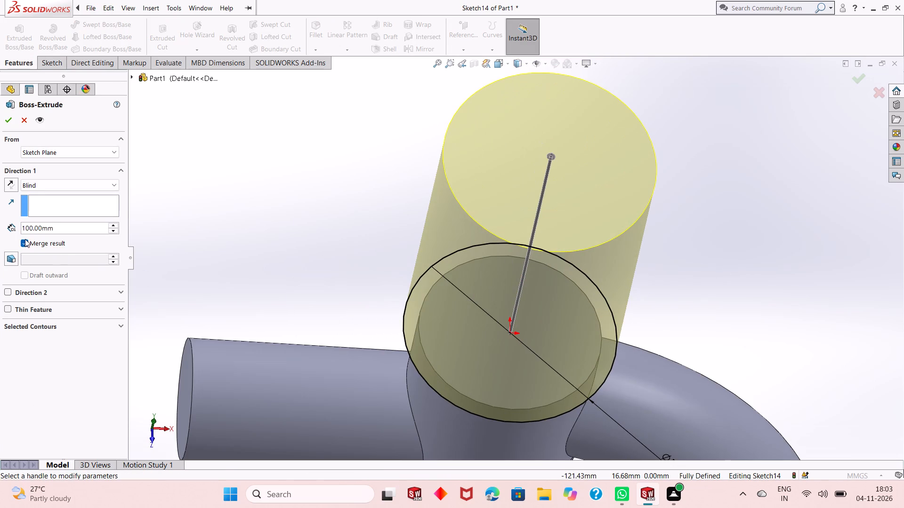
{"action": "double_click", "coordinate": [51, 226]}
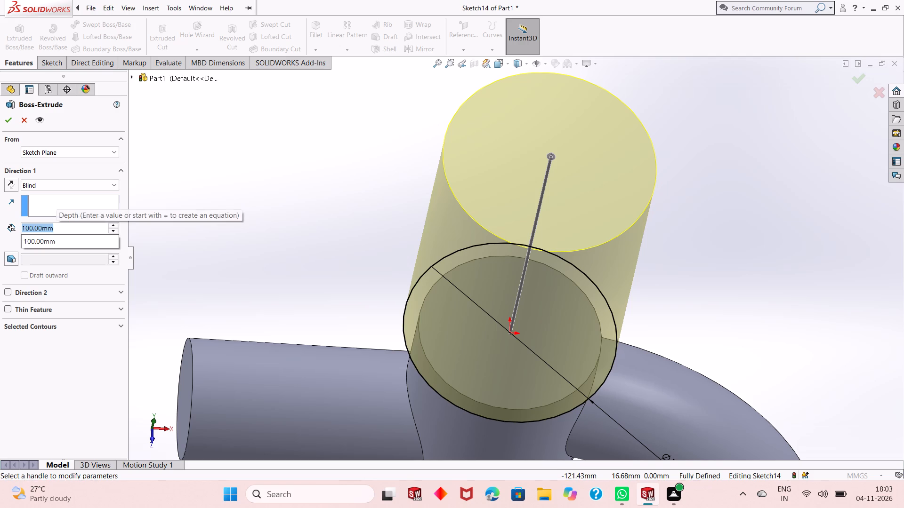
{"action": "type", "text": "10"}
{"action": "key", "text": "Return"}
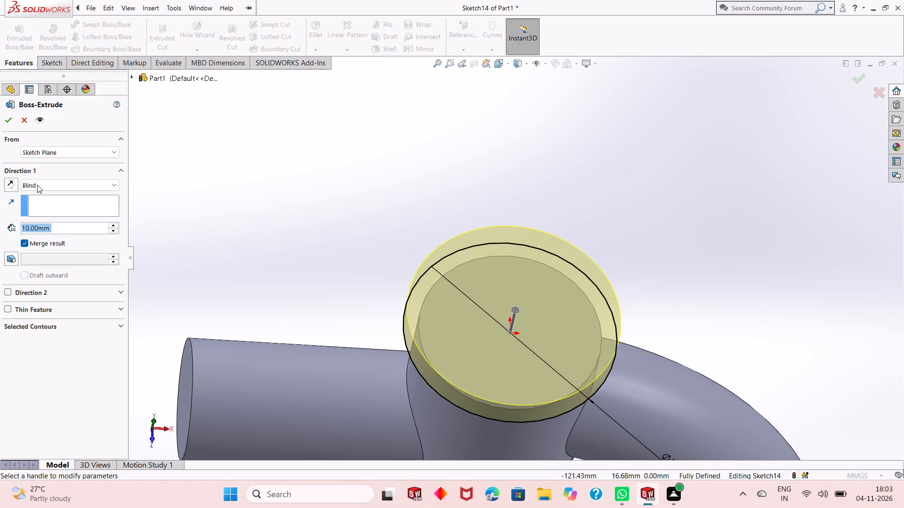
{"action": "left_click", "coordinate": [10, 123]}
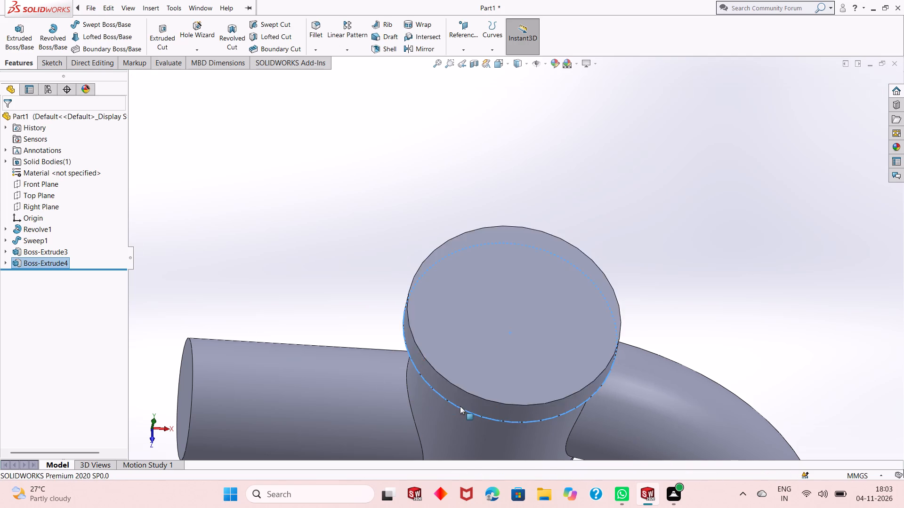
Examine the whole body from several sides, checking the top flange and both branches.
{"action": "scroll", "coordinate": [461, 407], "scroll_direction": "up", "scroll_amount": 2}
{"action": "scroll", "coordinate": [470, 371], "scroll_direction": "up", "scroll_amount": 2}
{"action": "left_click", "coordinate": [631, 279]}
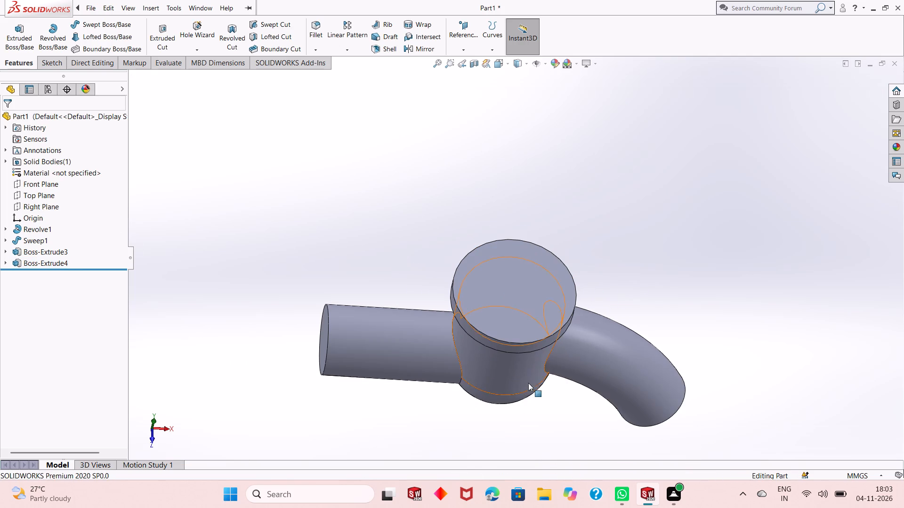
{"action": "middle_click_drag", "start_coordinate": [517, 410], "coordinate": [560, 304]}
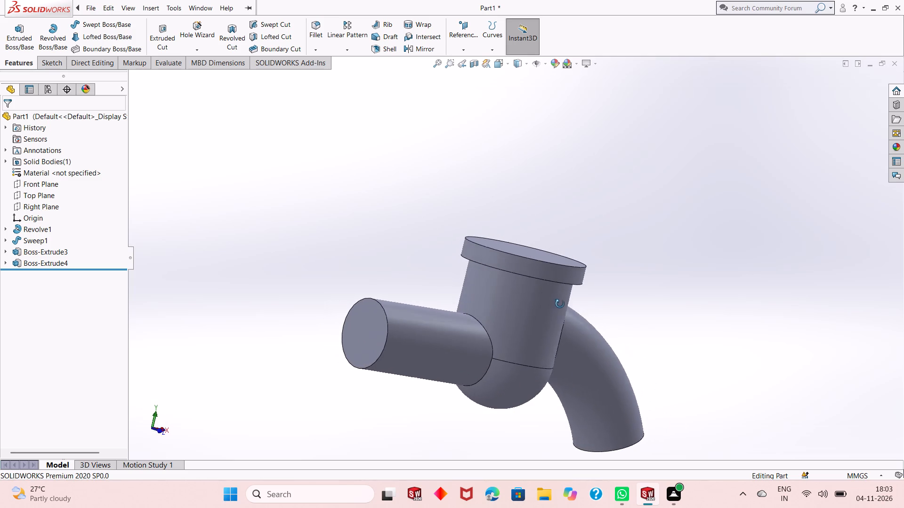
{"action": "middle_click_drag", "start_coordinate": [560, 304], "coordinate": [570, 292]}
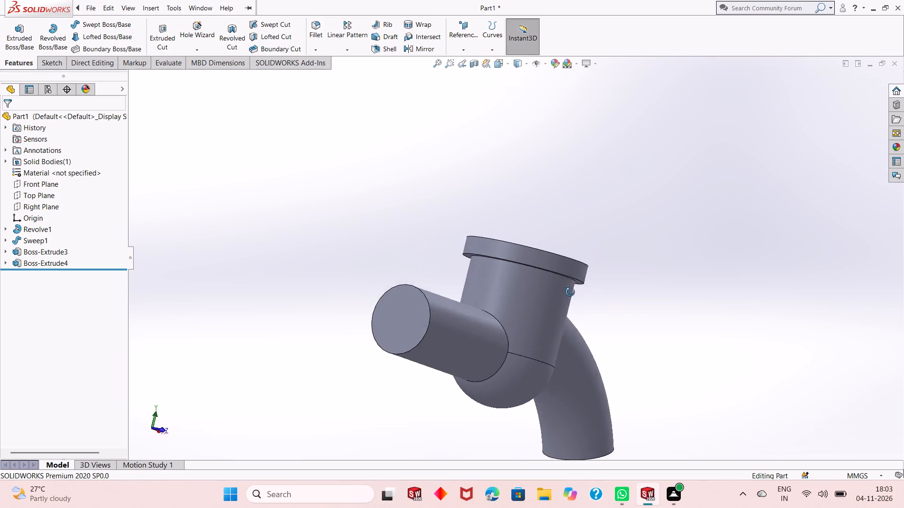
{"action": "middle_click_drag", "start_coordinate": [570, 292], "coordinate": [564, 295]}
{"action": "middle_click_drag", "start_coordinate": [557, 296], "coordinate": [484, 193]}
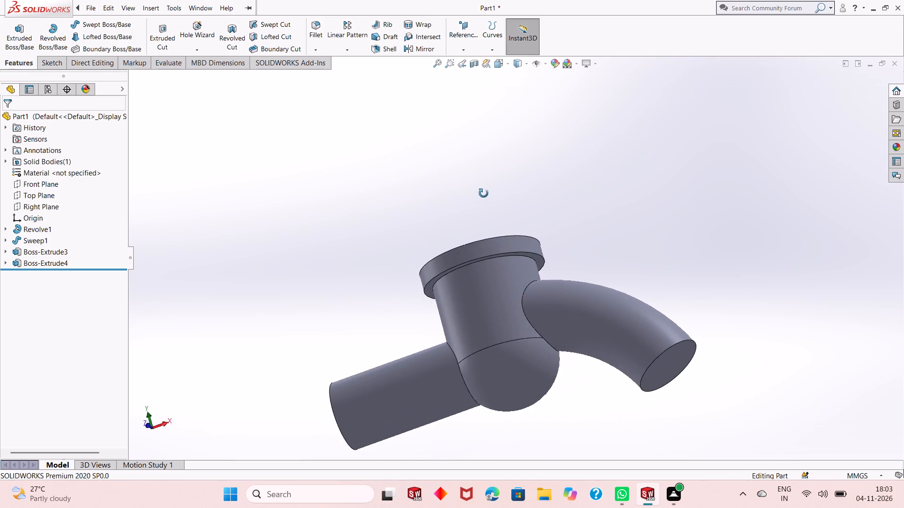
{"action": "middle_click_drag", "start_coordinate": [484, 193], "coordinate": [531, 282]}
{"action": "middle_click_drag", "start_coordinate": [530, 412], "coordinate": [532, 251]}
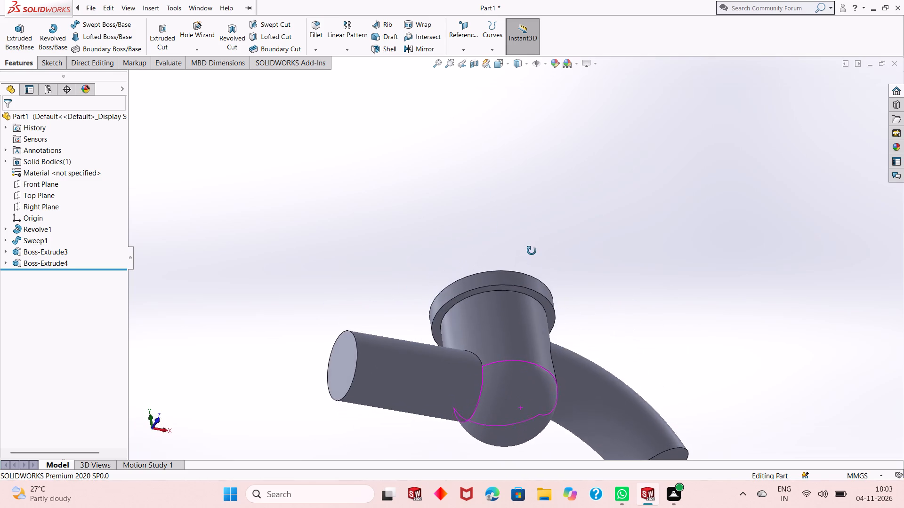
{"action": "middle_click_drag", "start_coordinate": [532, 251], "coordinate": [347, 352]}
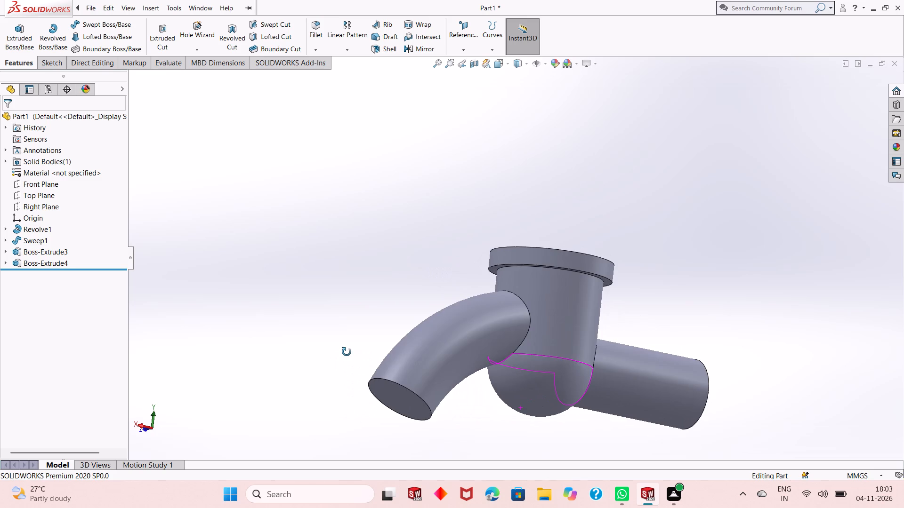
{"action": "middle_click_drag", "start_coordinate": [347, 352], "coordinate": [490, 302]}
{"action": "middle_click_drag", "start_coordinate": [583, 431], "coordinate": [592, 310]}
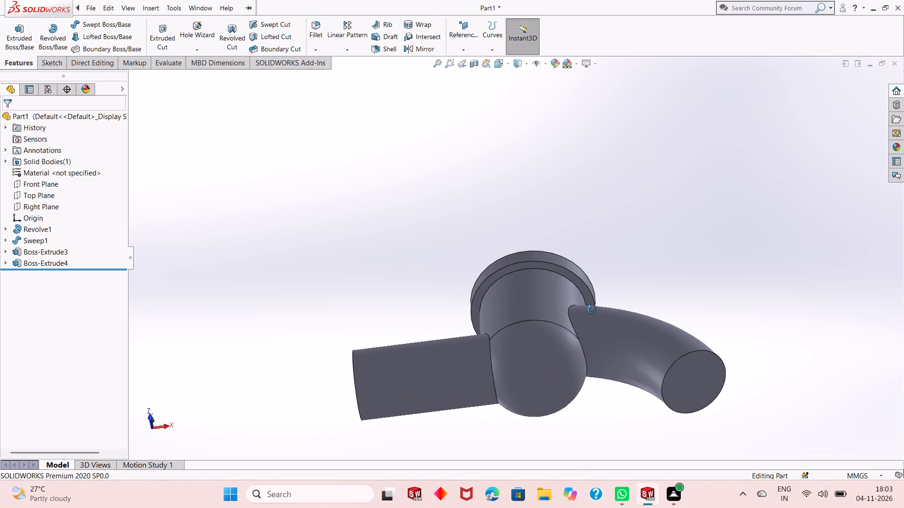
{"action": "middle_click_drag", "start_coordinate": [592, 310], "coordinate": [598, 373]}
{"action": "scroll", "coordinate": [596, 373], "scroll_direction": "up", "scroll_amount": 1}
{"action": "middle_click_drag", "start_coordinate": [596, 343], "coordinate": [579, 382]}
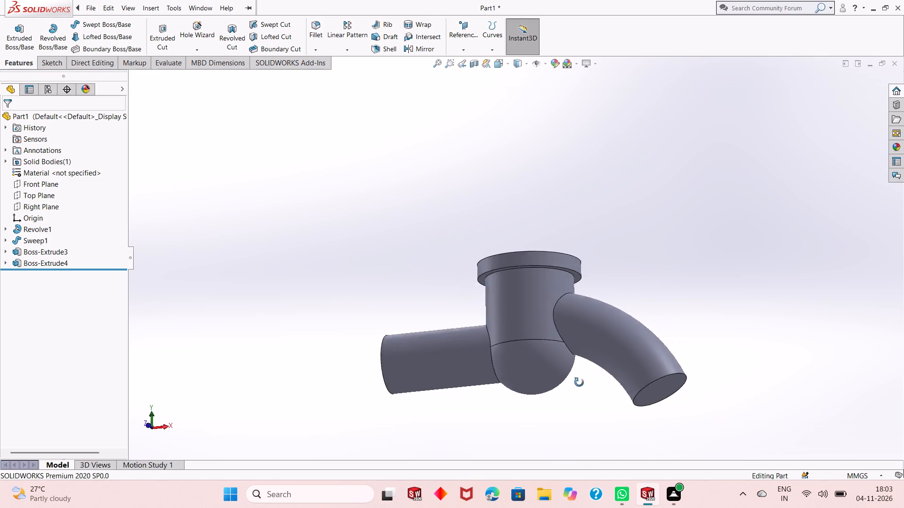
{"action": "middle_click_drag", "start_coordinate": [579, 382], "coordinate": [571, 399]}
{"action": "middle_click_drag", "start_coordinate": [548, 294], "coordinate": [534, 351]}
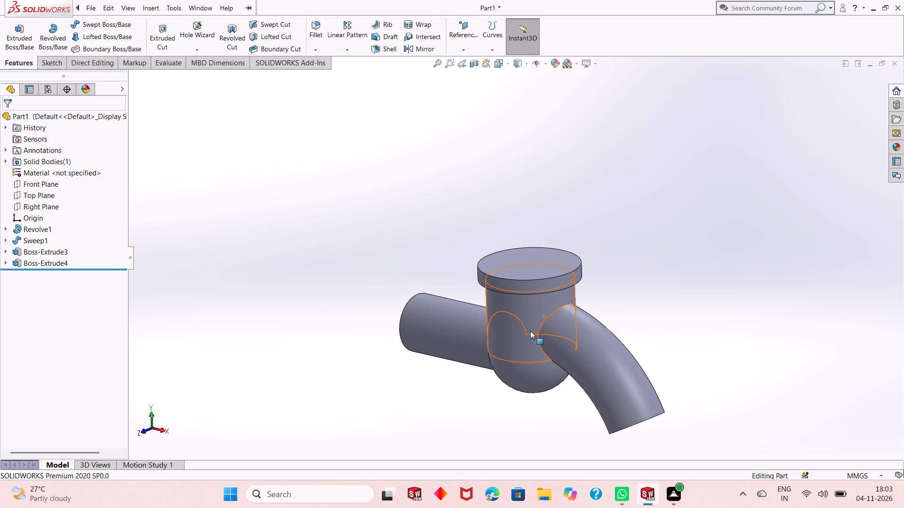
Start a new sketch on the flange's flat top face and view it face-on.
{"action": "scroll", "coordinate": [530, 330], "scroll_direction": "down", "scroll_amount": 2}
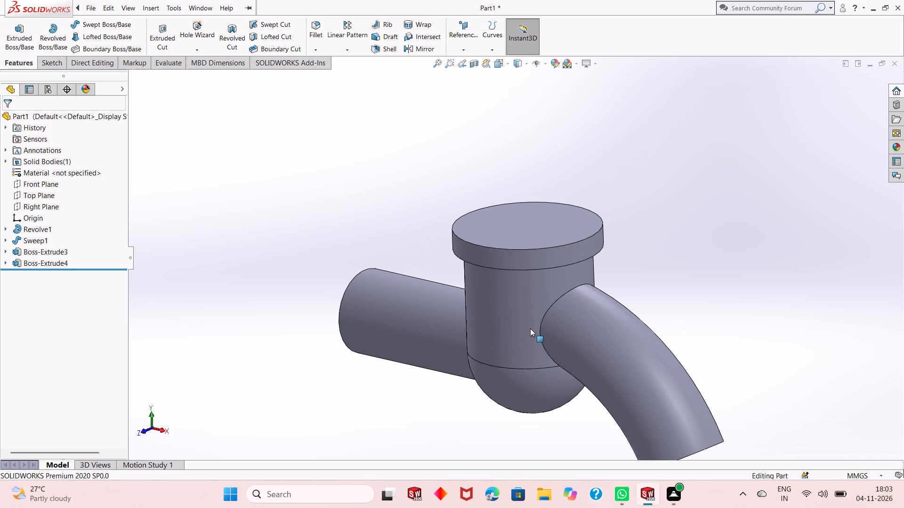
{"action": "left_click", "coordinate": [534, 226]}
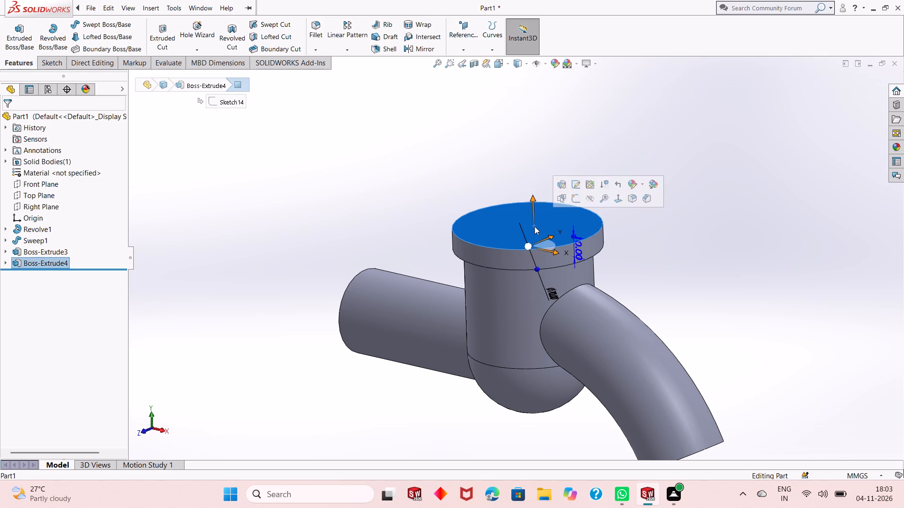
{"action": "left_click", "coordinate": [575, 202]}
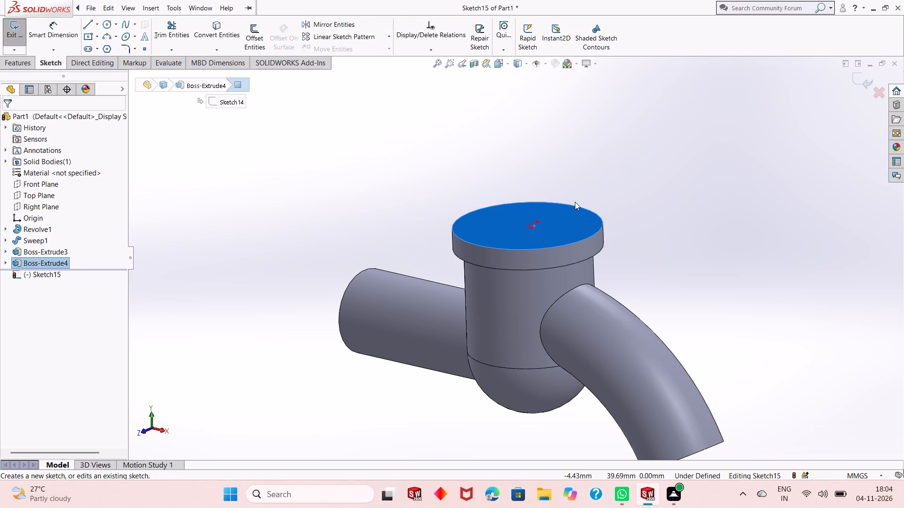
{"action": "key", "text": "ctrl+8"}
{"action": "left_click", "coordinate": [575, 202]}
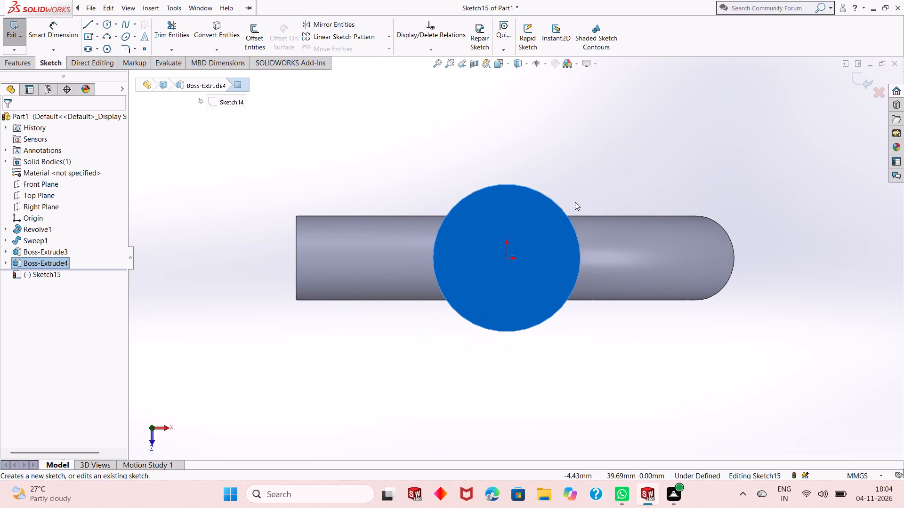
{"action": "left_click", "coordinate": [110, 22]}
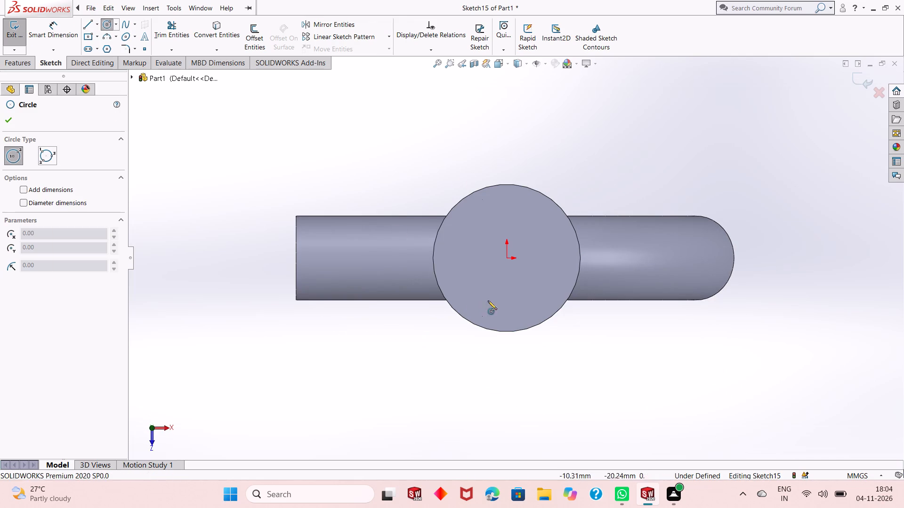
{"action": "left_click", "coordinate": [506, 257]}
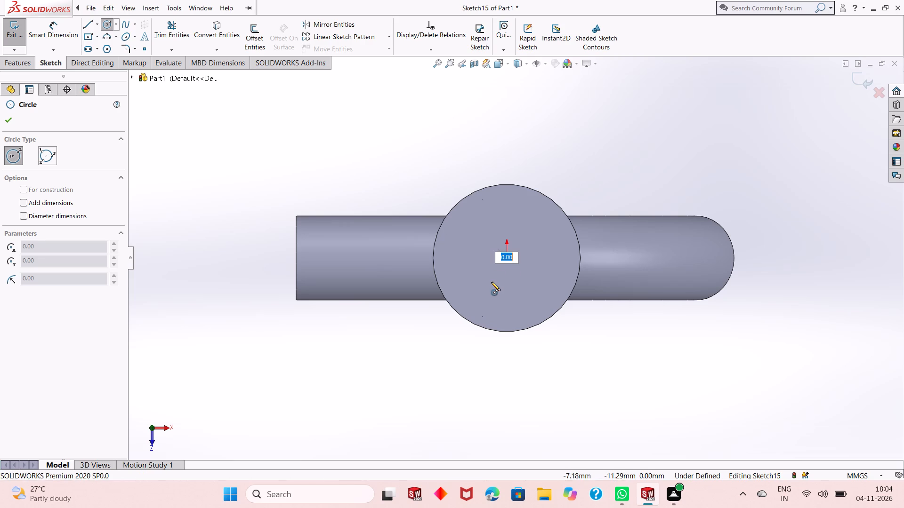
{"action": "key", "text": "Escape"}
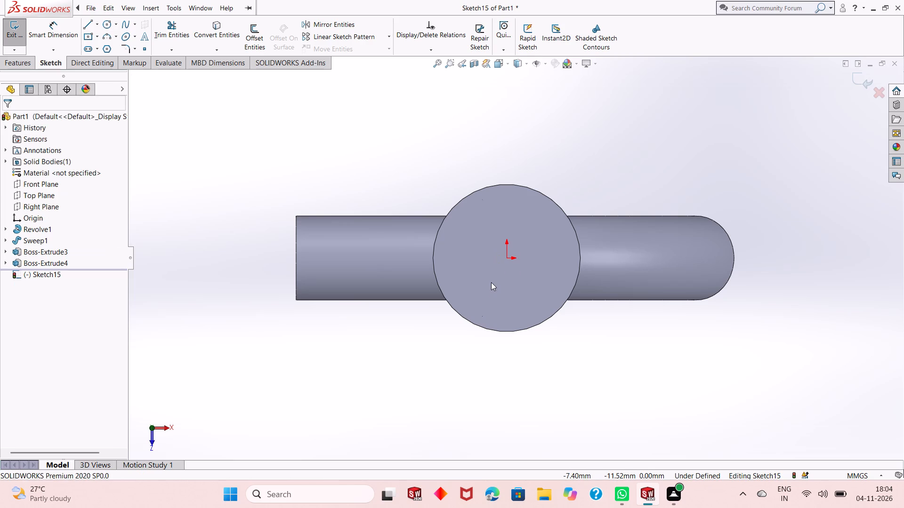
Draw a circle of about 11.7 mm radius centered on the origin, inside the flange's top face.
{"action": "left_click", "coordinate": [107, 25]}
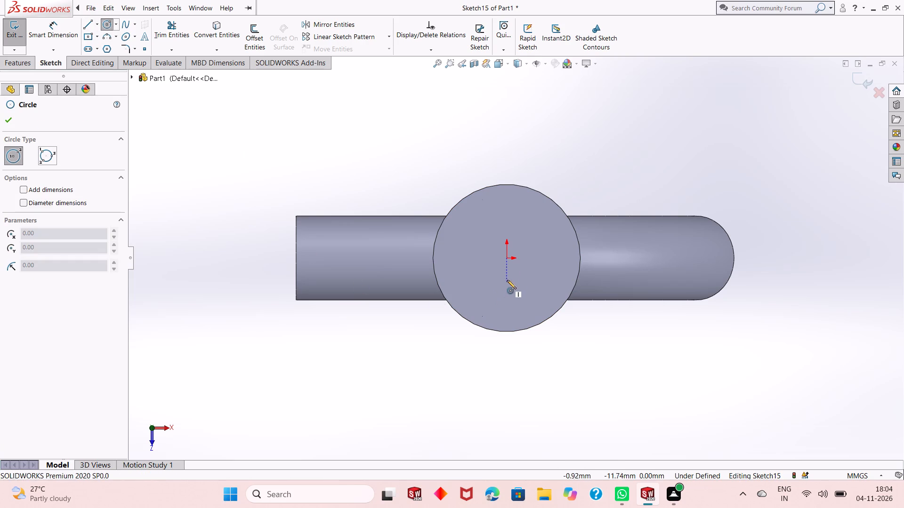
{"action": "left_click", "coordinate": [508, 259]}
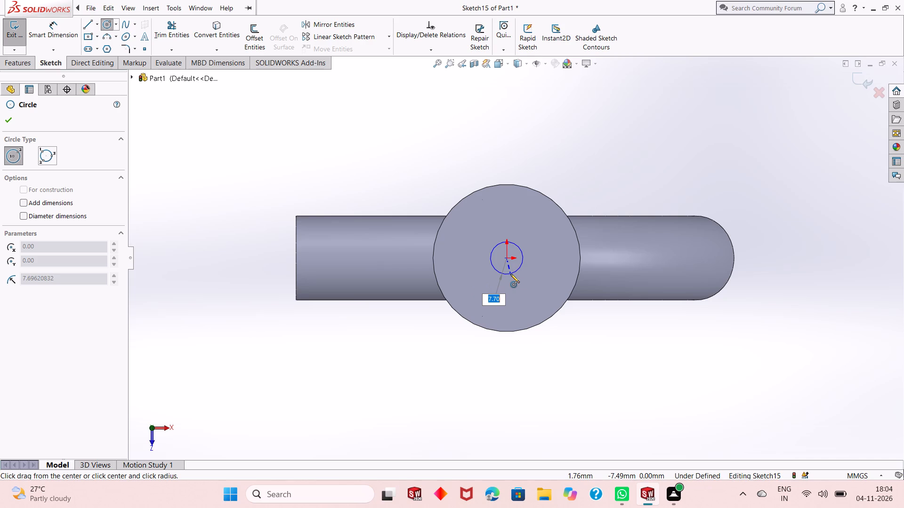
{"action": "left_click", "coordinate": [510, 282]}
{"action": "right_click", "coordinate": [293, 157]}
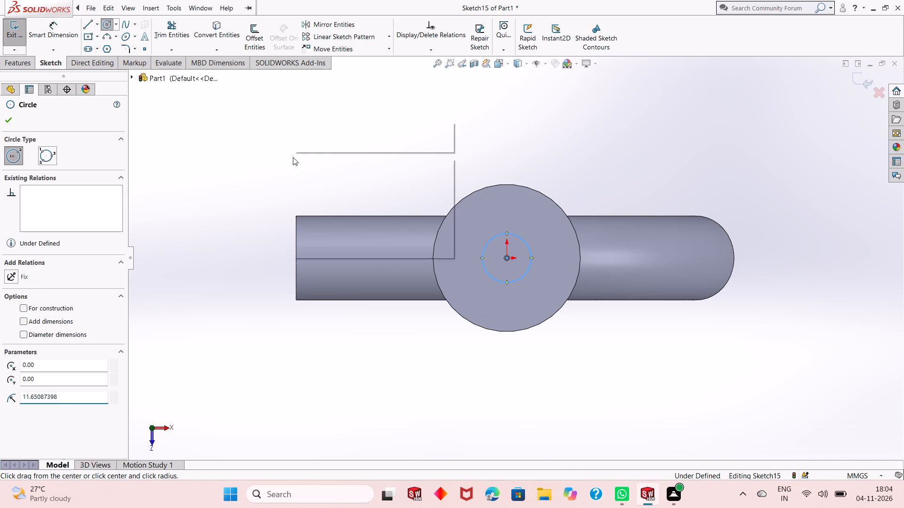
{"action": "left_click", "coordinate": [316, 163]}
Dimension the circle's diameter as 30 mm.
{"action": "left_click", "coordinate": [48, 30]}
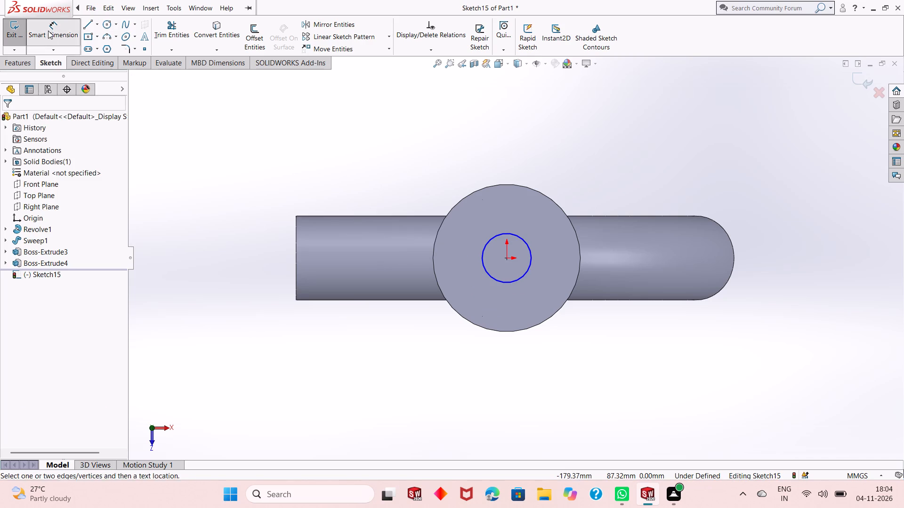
{"action": "left_click", "coordinate": [500, 277]}
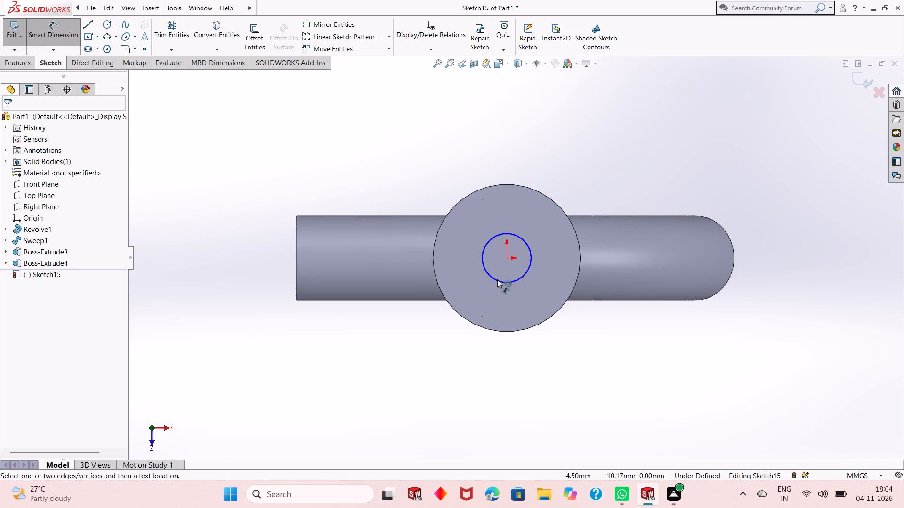
{"action": "left_click", "coordinate": [497, 280]}
{"action": "left_click", "coordinate": [410, 345]}
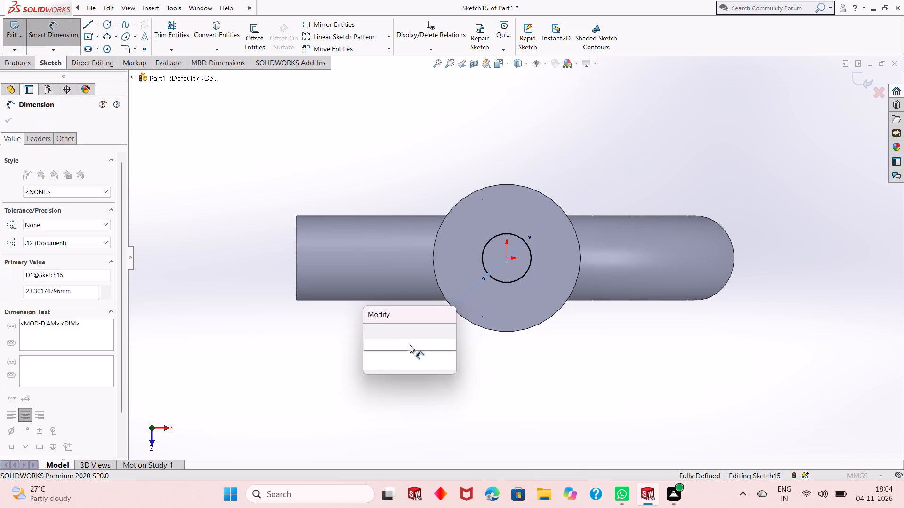
{"action": "type", "text": "30"}
{"action": "key", "text": "Return"}
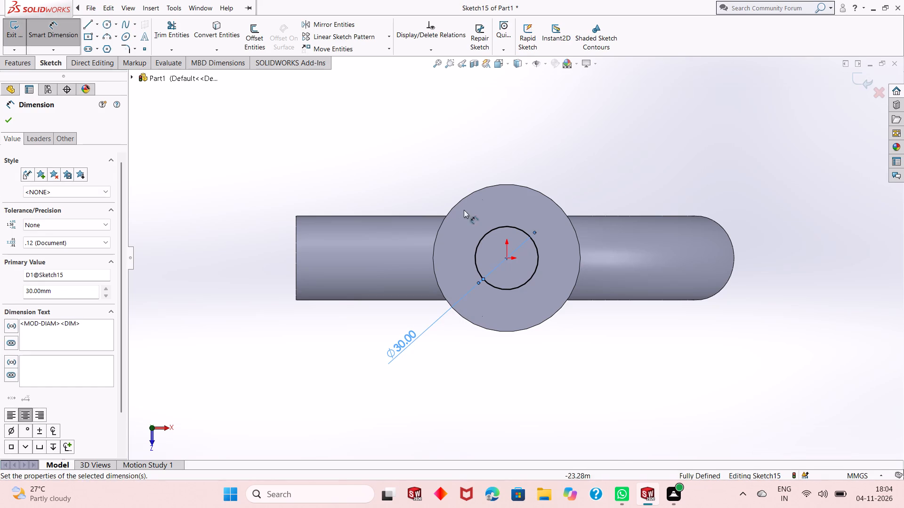
{"action": "right_click", "coordinate": [605, 119]}
{"action": "left_click", "coordinate": [638, 152]}
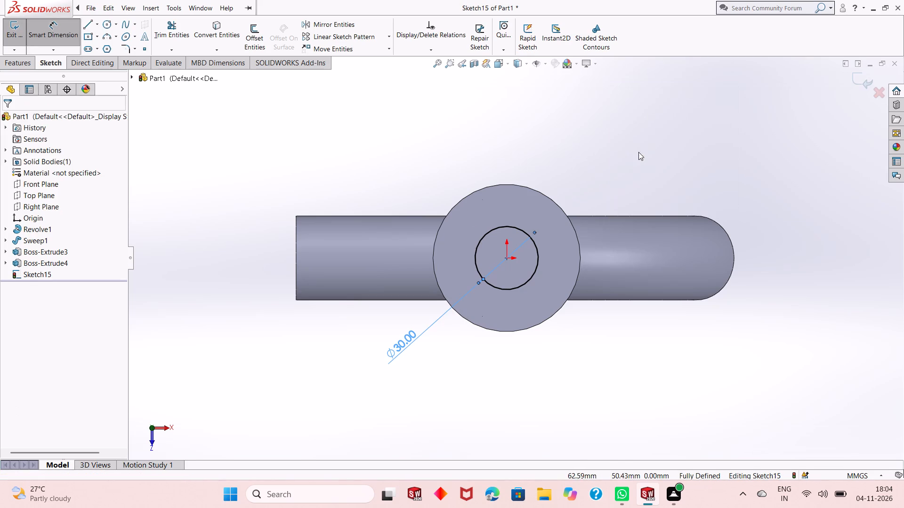
Extrude the 30 mm circle 30 mm upward as a merged cylindrical stem on top of the flange.
{"action": "middle_click_drag", "start_coordinate": [498, 310], "coordinate": [500, 237]}
{"action": "scroll", "coordinate": [491, 233], "scroll_direction": "up", "scroll_amount": 2}
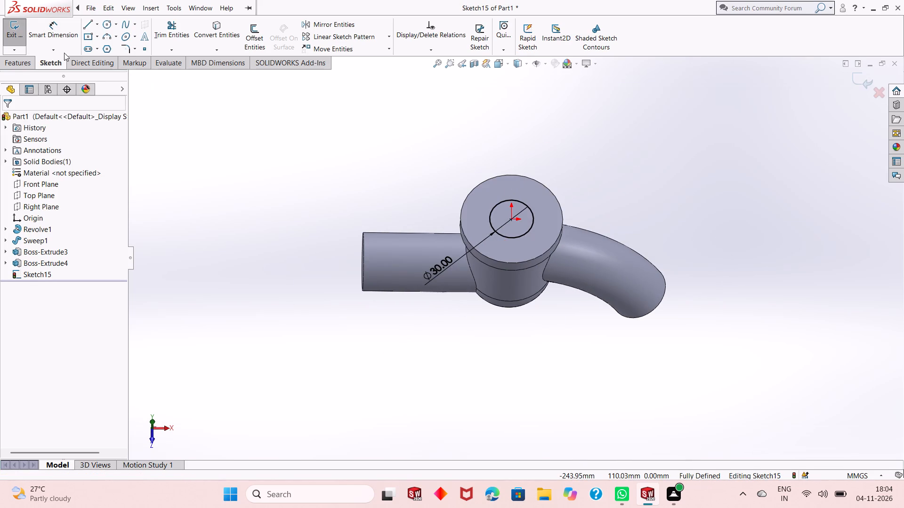
{"action": "left_click", "coordinate": [12, 62]}
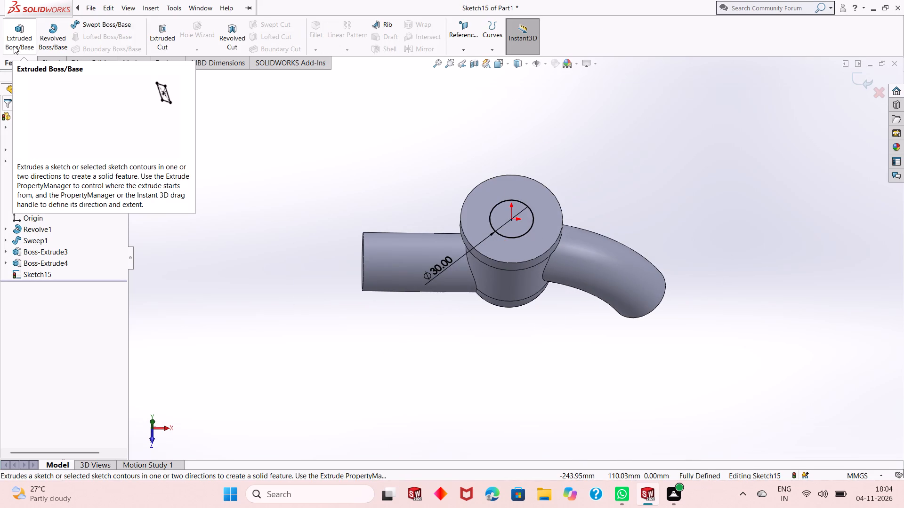
{"action": "left_click", "coordinate": [14, 46]}
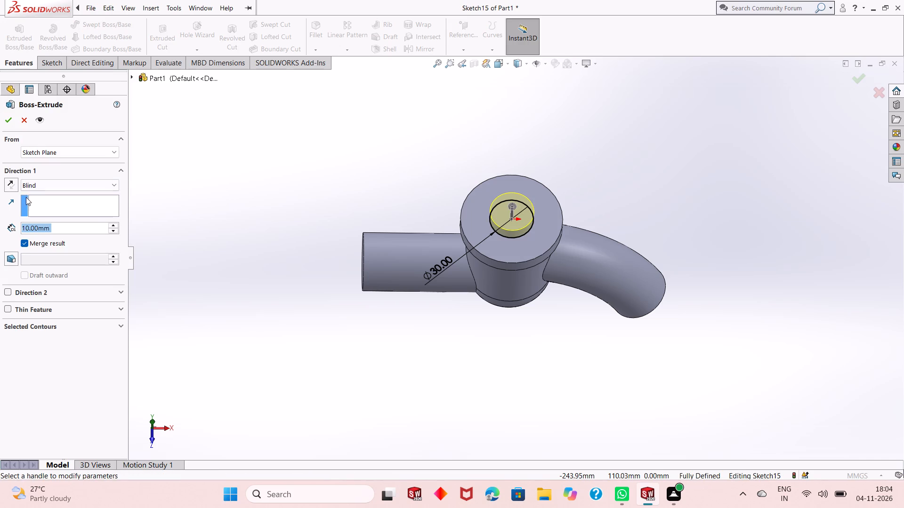
{"action": "type", "text": "30"}
{"action": "key", "text": "Return"}
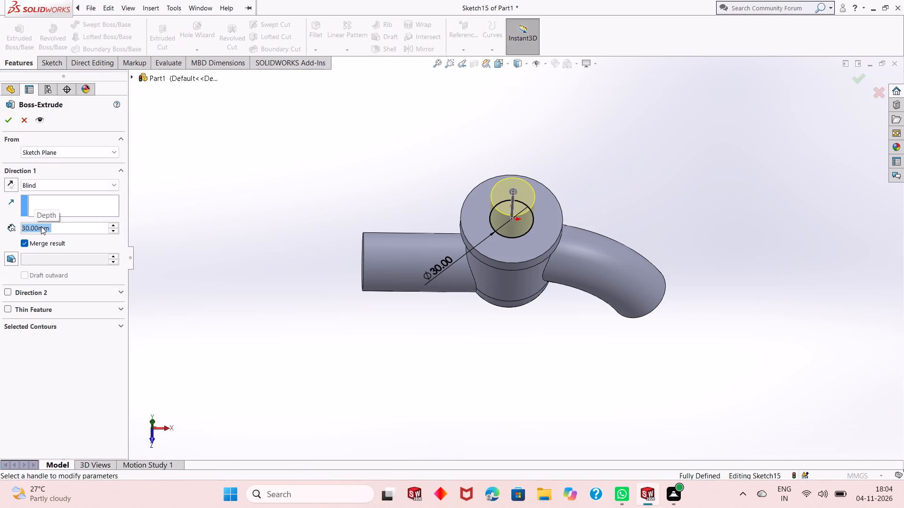
{"action": "scroll", "coordinate": [478, 329], "scroll_direction": "up", "scroll_amount": 2}
{"action": "middle_click_drag", "start_coordinate": [484, 325], "coordinate": [484, 278]}
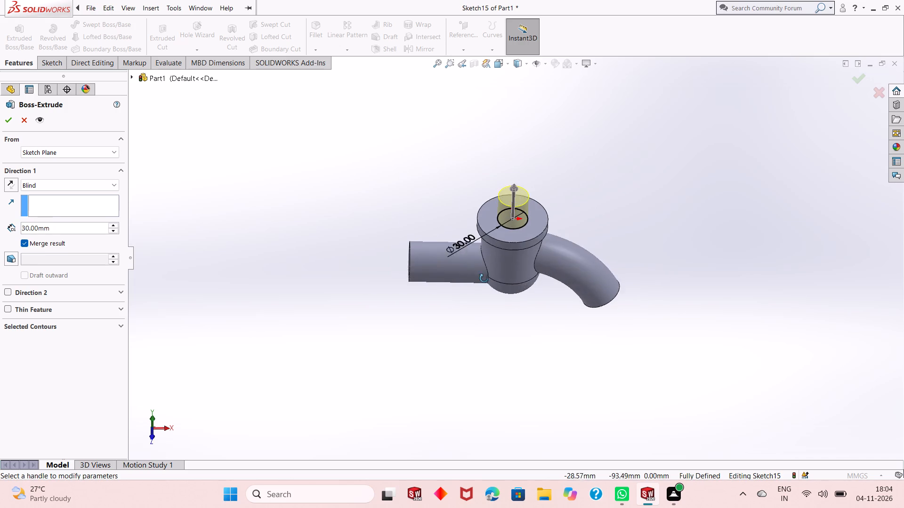
{"action": "middle_click_drag", "start_coordinate": [484, 278], "coordinate": [486, 235]}
{"action": "scroll", "coordinate": [525, 182], "scroll_direction": "down", "scroll_amount": 3}
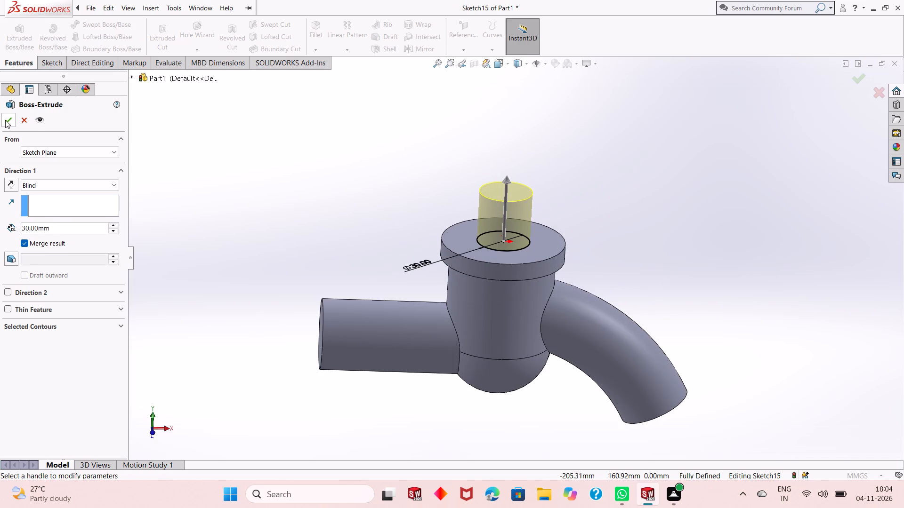
{"action": "left_click", "coordinate": [5, 120]}
{"action": "left_click", "coordinate": [663, 268]}
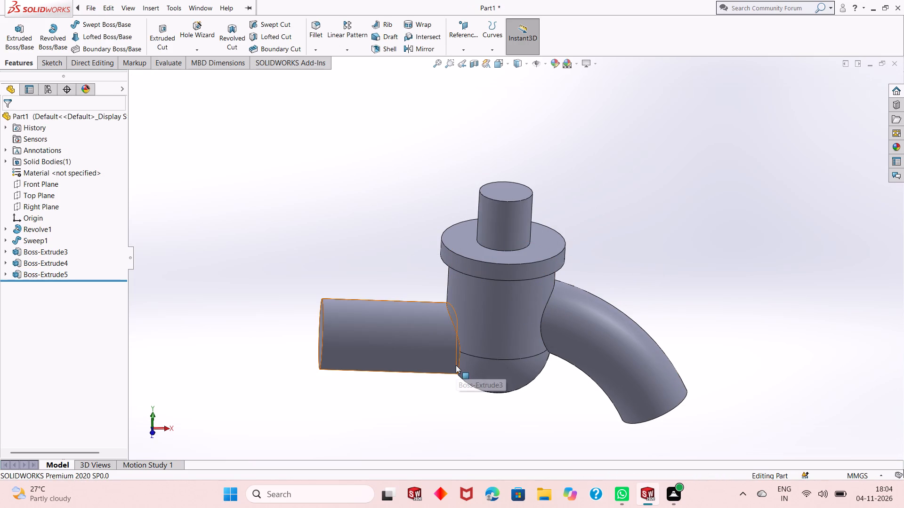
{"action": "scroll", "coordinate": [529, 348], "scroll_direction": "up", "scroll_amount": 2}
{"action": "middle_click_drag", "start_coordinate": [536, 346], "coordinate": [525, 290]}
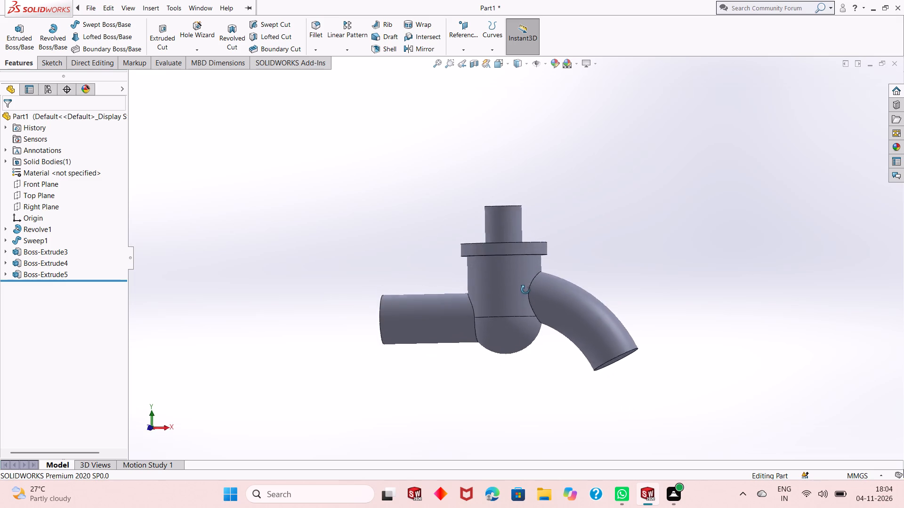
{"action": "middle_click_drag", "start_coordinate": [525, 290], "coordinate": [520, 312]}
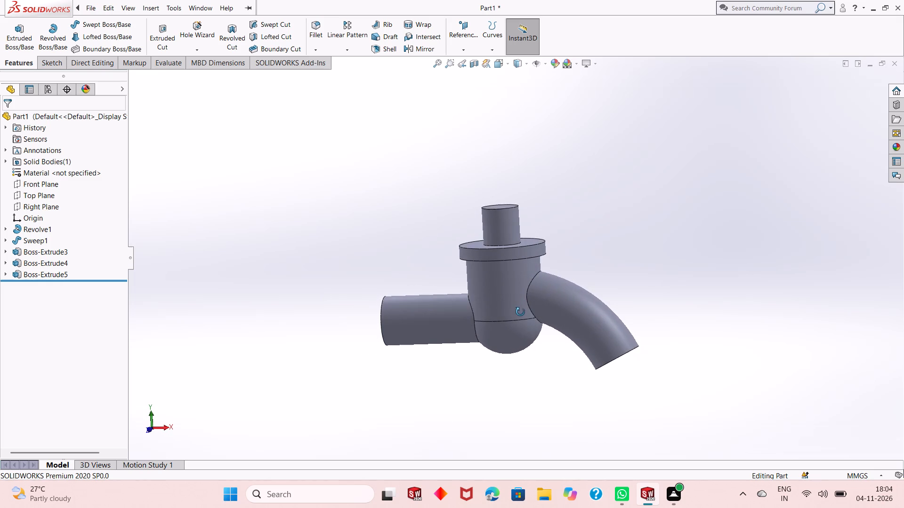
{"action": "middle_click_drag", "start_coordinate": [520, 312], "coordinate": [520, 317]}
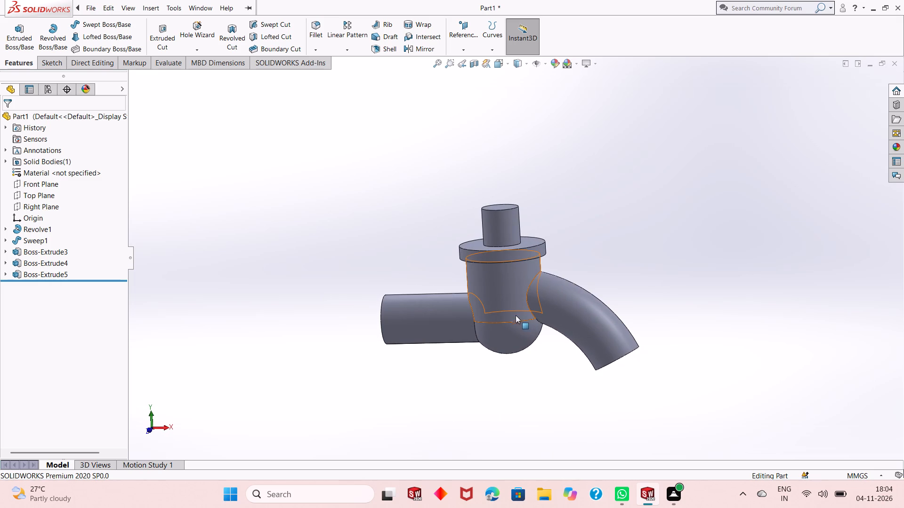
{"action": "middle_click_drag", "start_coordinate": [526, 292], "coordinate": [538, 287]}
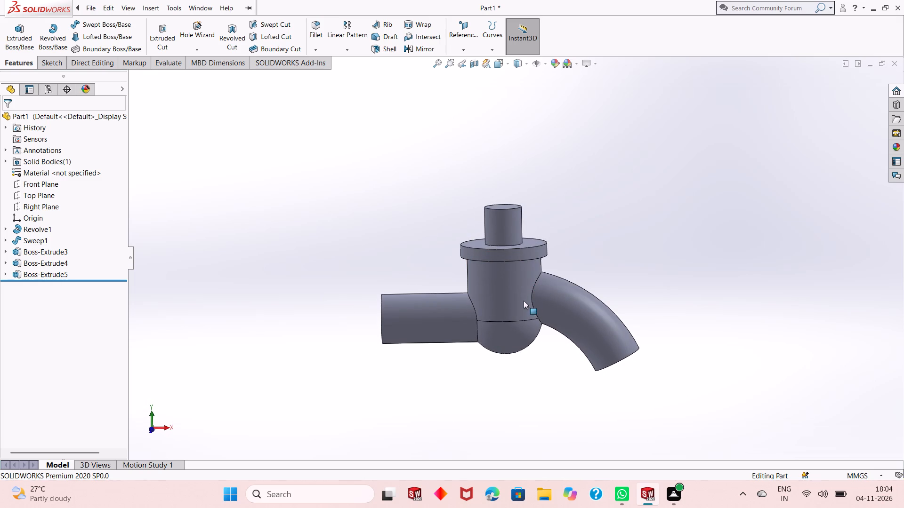
Start a new sketch on the 30 mm stem's flat top face and view it face-on.
{"action": "scroll", "coordinate": [488, 267], "scroll_direction": "down", "scroll_amount": 2}
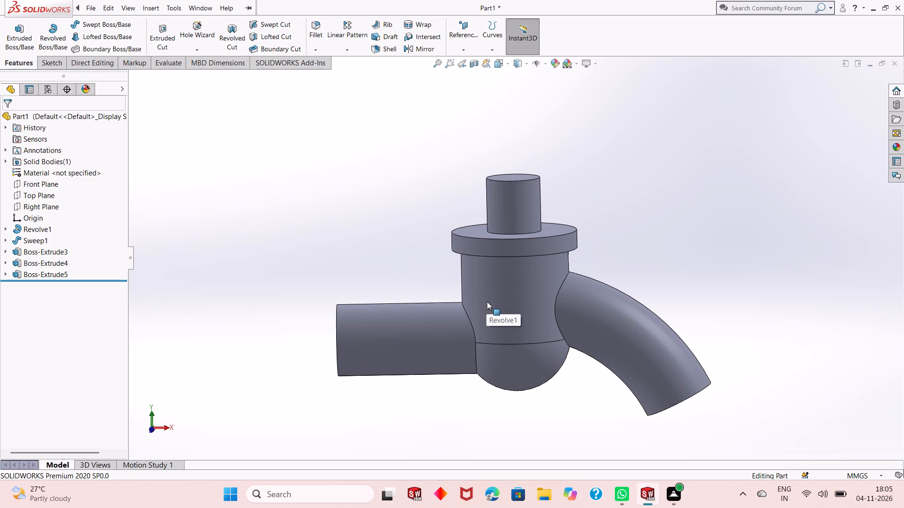
{"action": "middle_click_drag", "start_coordinate": [502, 330], "coordinate": [510, 308]}
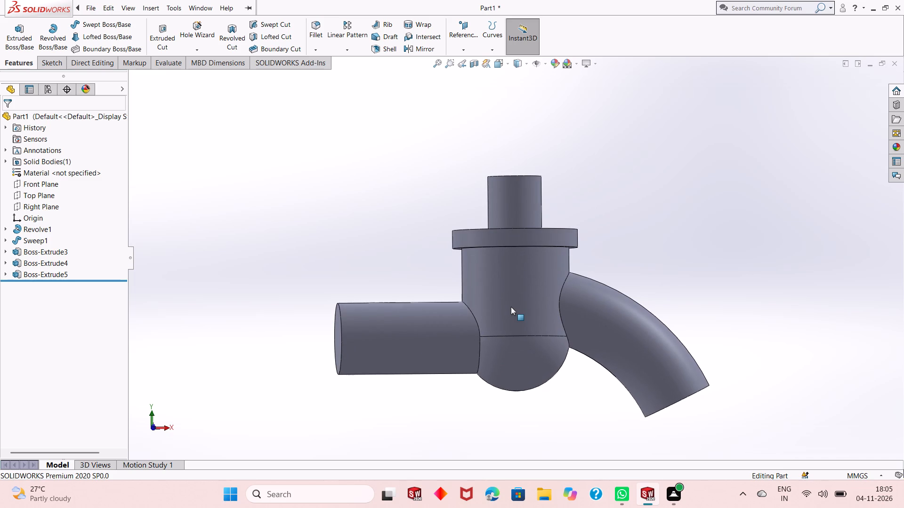
{"action": "scroll", "coordinate": [511, 307], "scroll_direction": "down", "scroll_amount": 1}
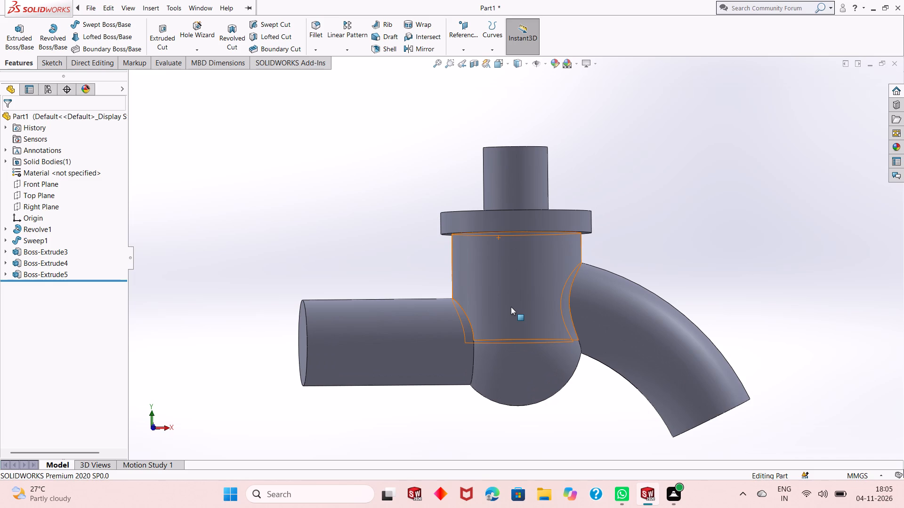
{"action": "scroll", "coordinate": [511, 307], "scroll_direction": "up", "scroll_amount": 1}
{"action": "middle_click_drag", "start_coordinate": [517, 201], "coordinate": [517, 243]}
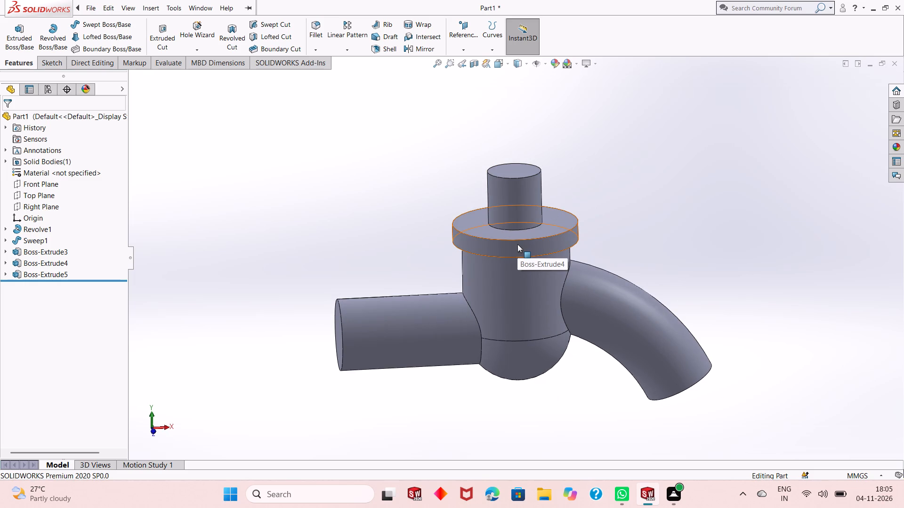
{"action": "scroll", "coordinate": [517, 244], "scroll_direction": "down", "scroll_amount": 1}
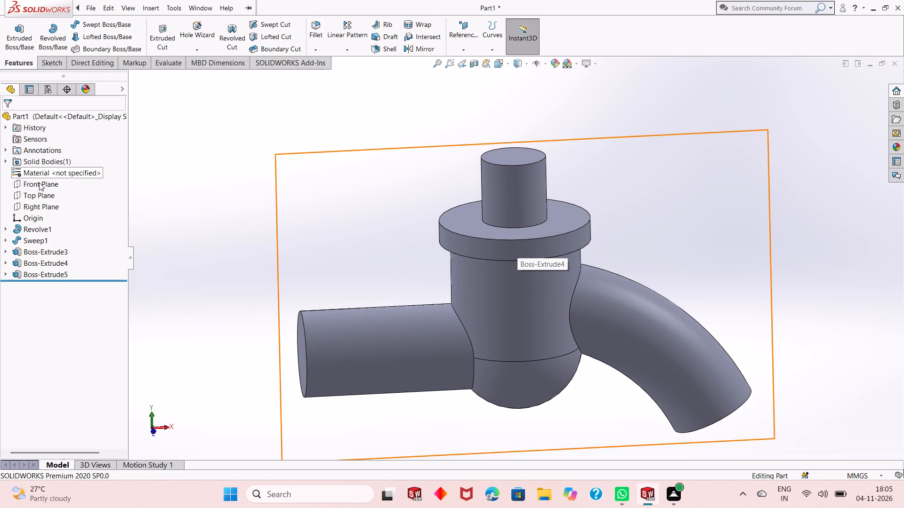
{"action": "scroll", "coordinate": [81, 163], "scroll_direction": "down", "scroll_amount": 2}
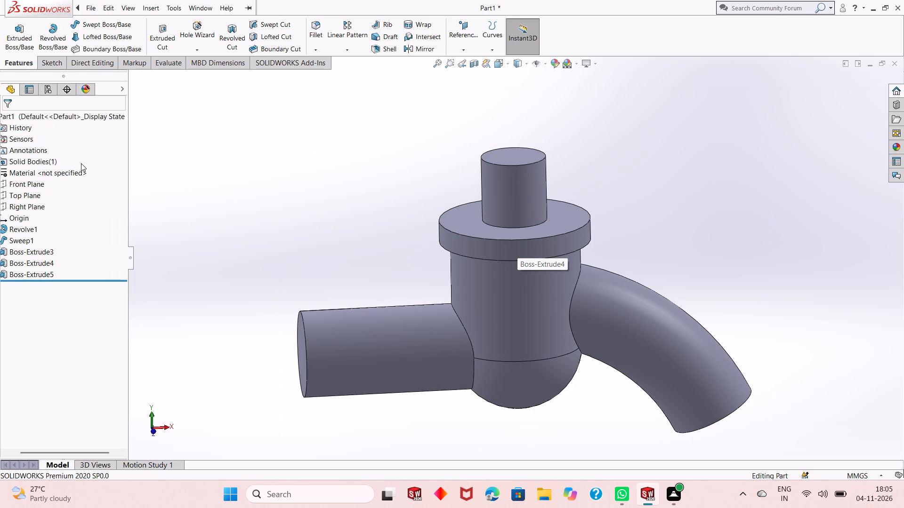
{"action": "left_click", "coordinate": [502, 155]}
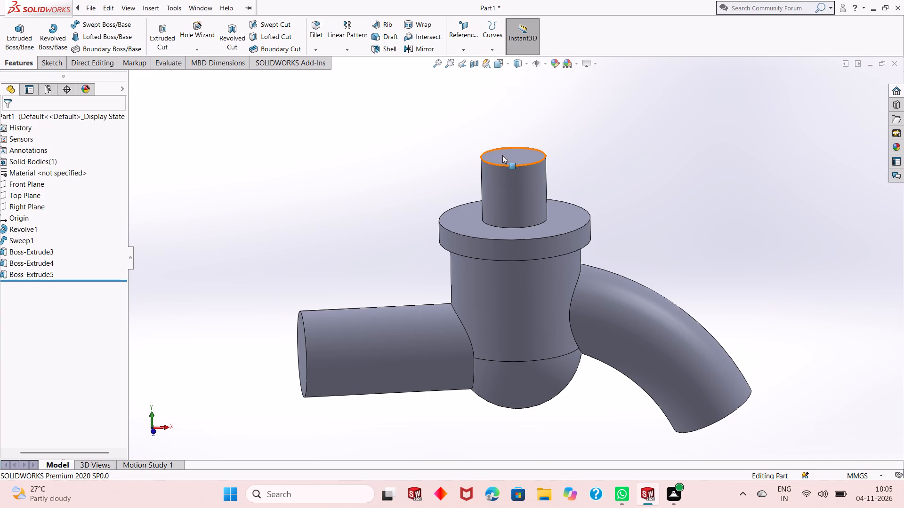
{"action": "left_click", "coordinate": [545, 129]}
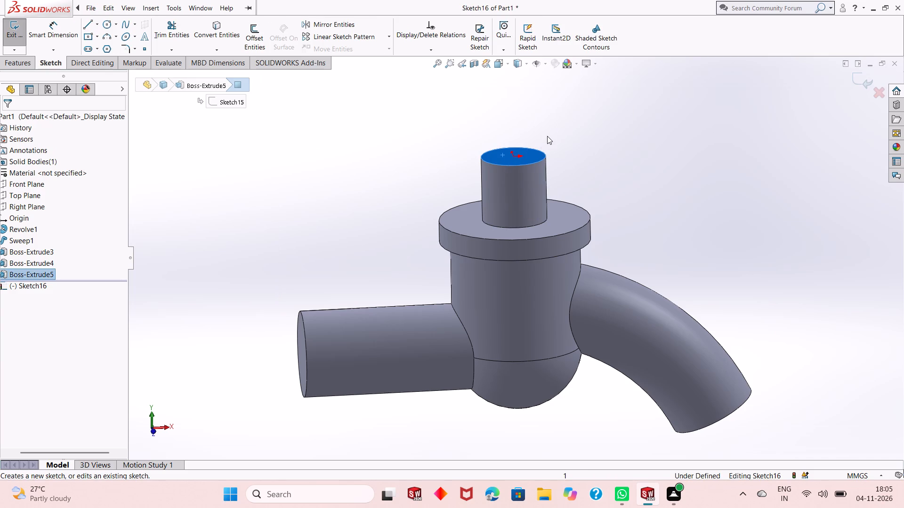
{"action": "key", "text": "ctrl+8"}
{"action": "left_click", "coordinate": [547, 136]}
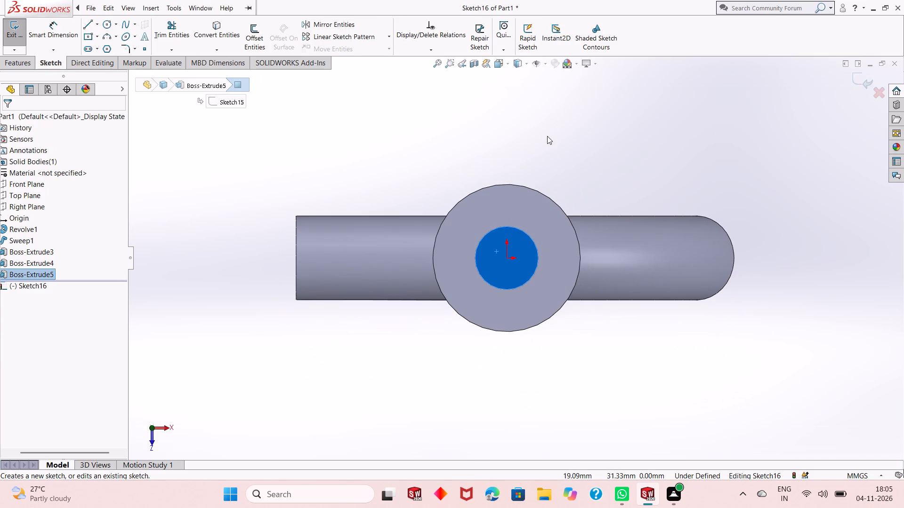
Draw a circle of about 6.6 mm radius centered on the origin, inside the stem's top face.
{"action": "left_click", "coordinate": [107, 22]}
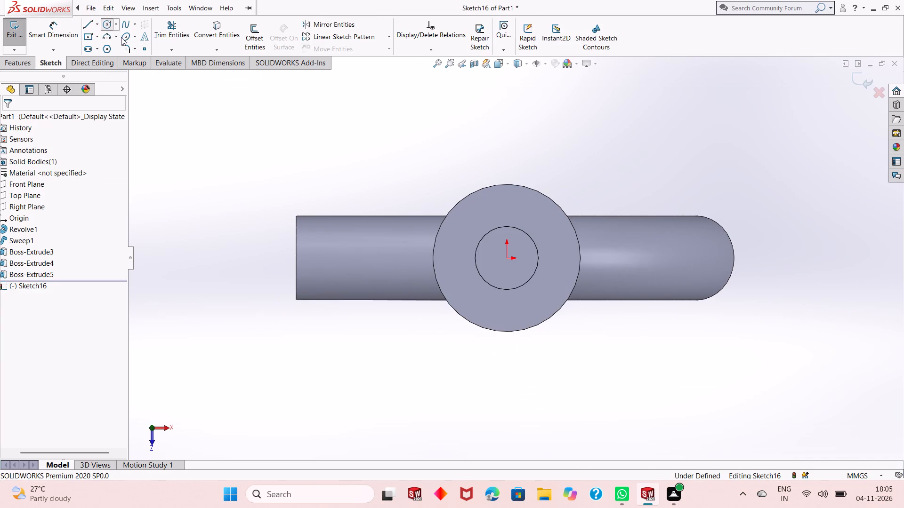
{"action": "left_click", "coordinate": [506, 256]}
{"action": "key", "text": "Escape"}
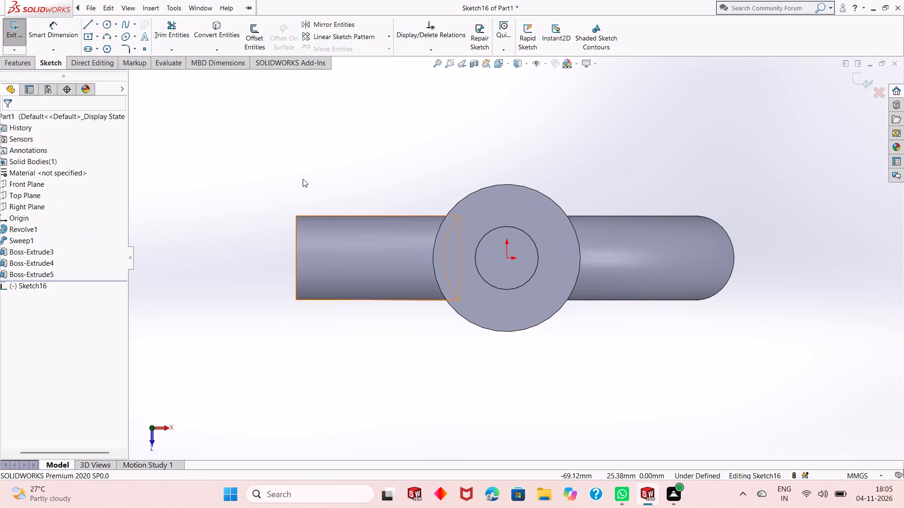
{"action": "left_click", "coordinate": [106, 26]}
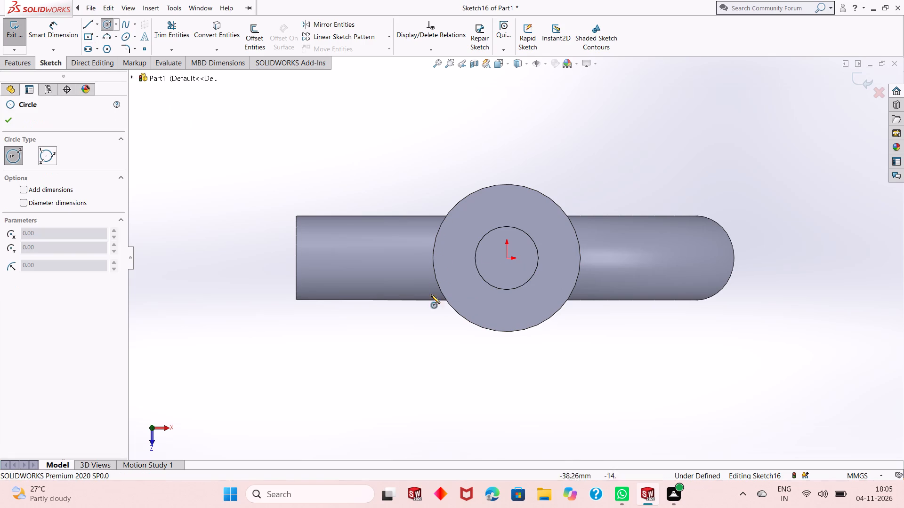
{"action": "left_click", "coordinate": [507, 258]}
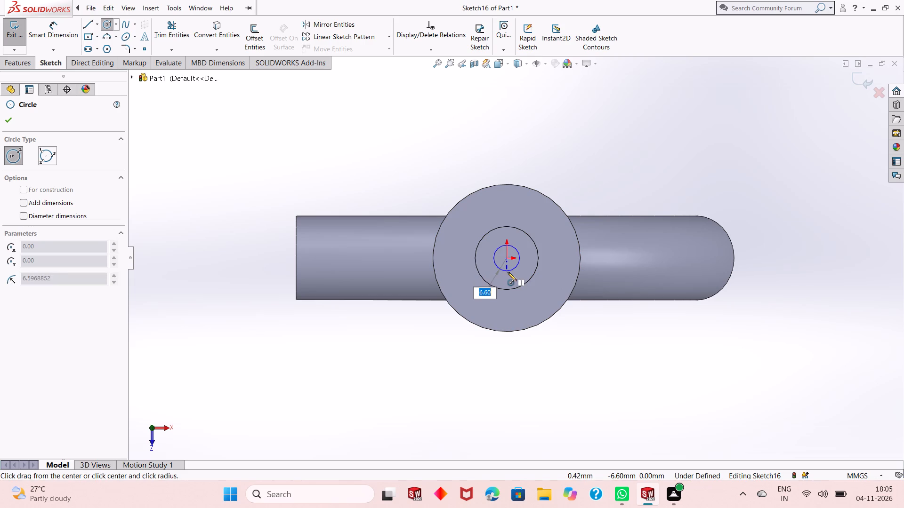
{"action": "left_click", "coordinate": [508, 272]}
{"action": "right_click", "coordinate": [615, 156]}
{"action": "left_click", "coordinate": [636, 161]}
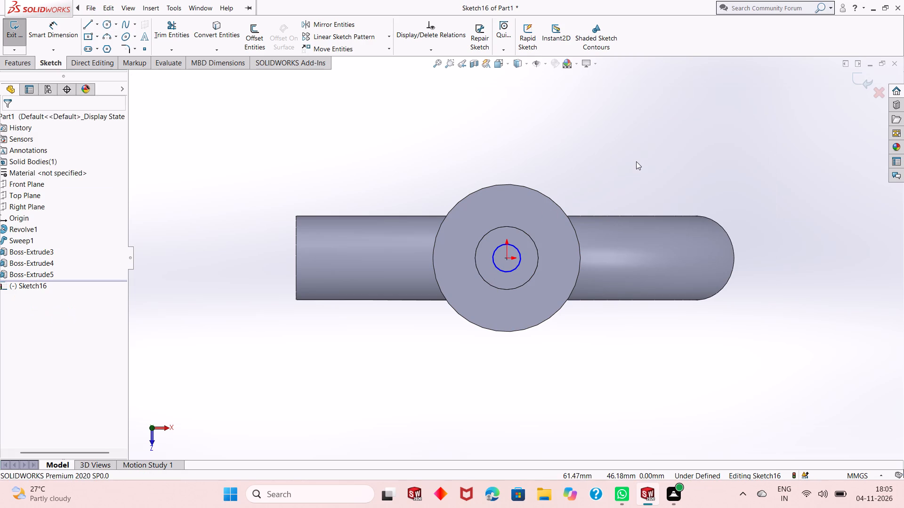
Dimension the new circle's diameter as 12 mm.
{"action": "left_click", "coordinate": [58, 31]}
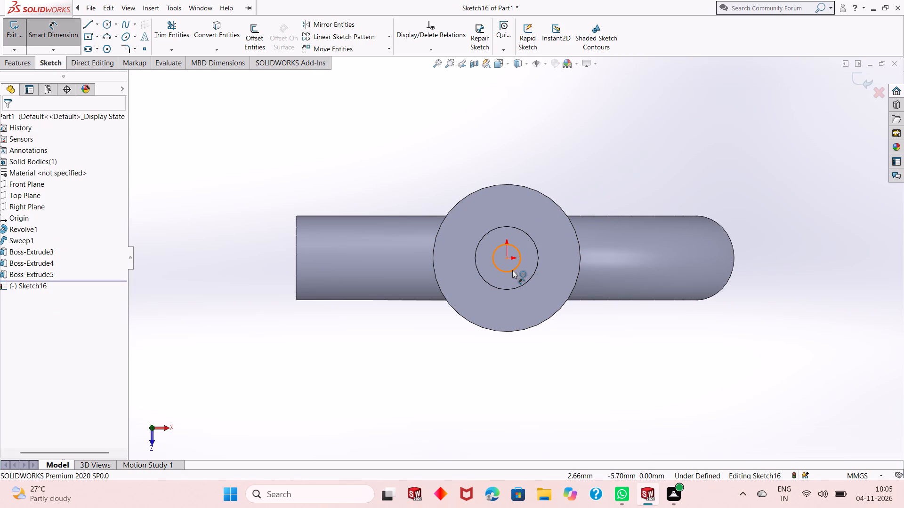
{"action": "left_click", "coordinate": [512, 270]}
{"action": "left_click", "coordinate": [376, 363]}
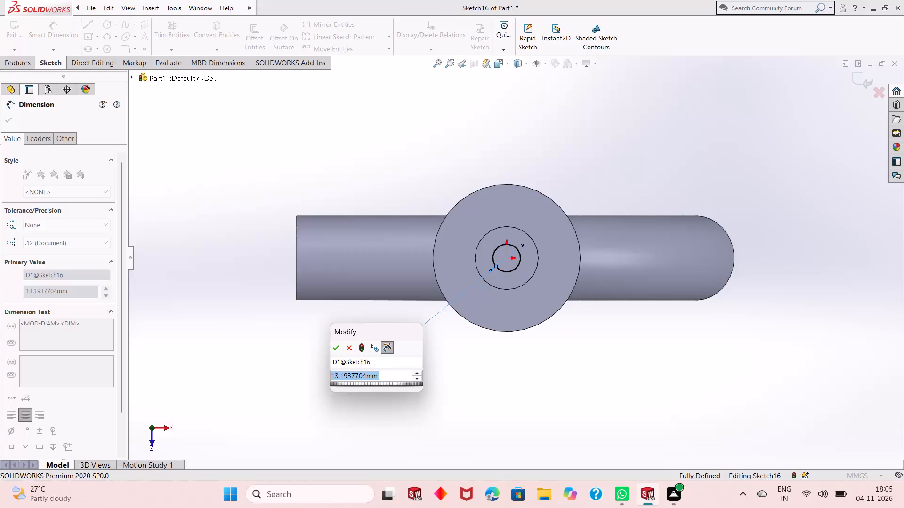
{"action": "key", "text": "1"}
{"action": "key", "text": "2"}
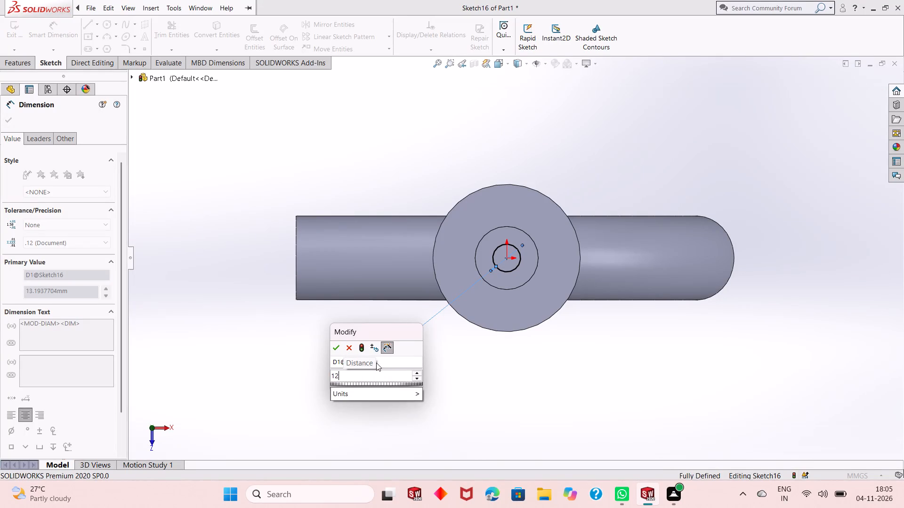
{"action": "key", "text": "Return"}
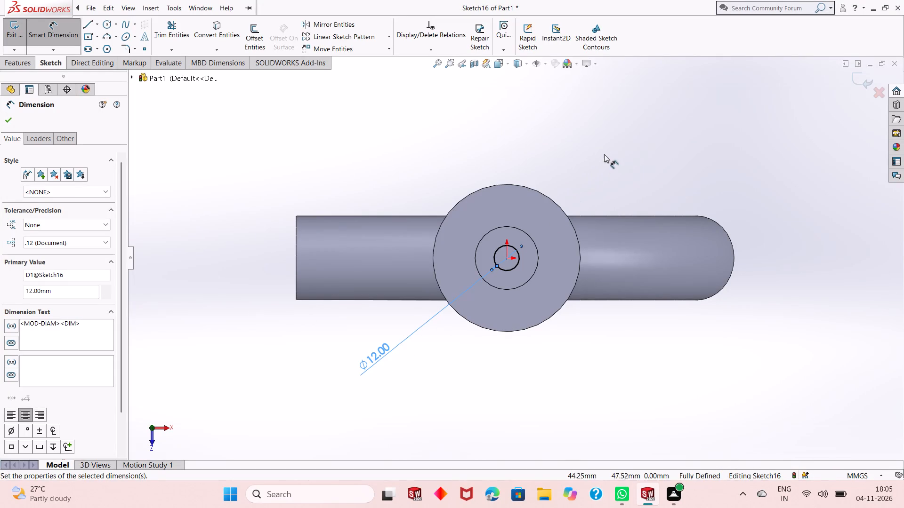
{"action": "right_click", "coordinate": [605, 154]}
{"action": "left_click", "coordinate": [627, 182]}
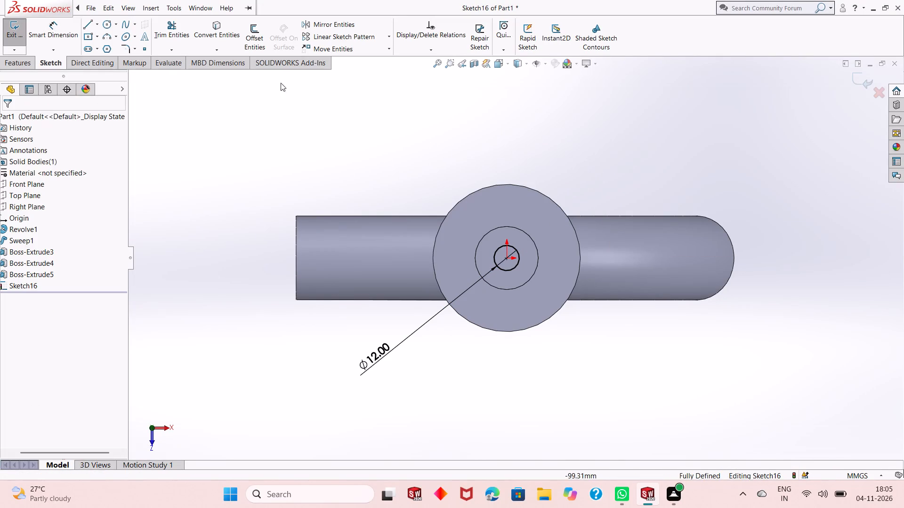
Extrude the 12 mm circle 10 mm upward as a merged cylindrical boss on top of the stem.
{"action": "left_click", "coordinate": [24, 66]}
{"action": "left_click", "coordinate": [20, 37]}
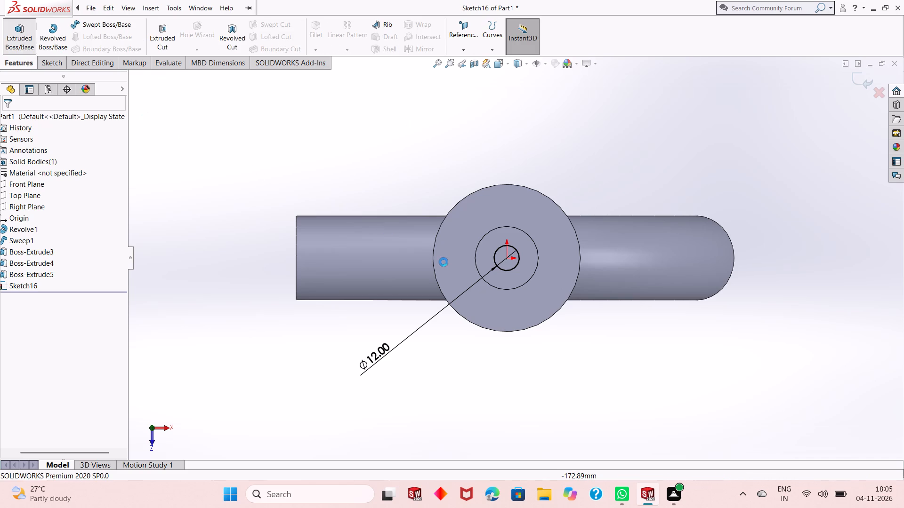
{"action": "middle_click_drag", "start_coordinate": [489, 328], "coordinate": [497, 235]}
{"action": "scroll", "coordinate": [501, 222], "scroll_direction": "up", "scroll_amount": 1}
{"action": "scroll", "coordinate": [542, 165], "scroll_direction": "down", "scroll_amount": 2}
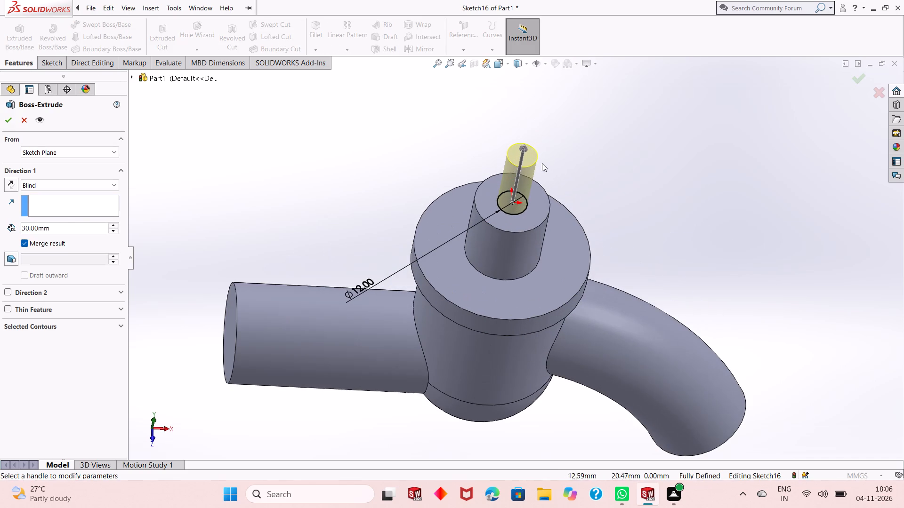
{"action": "left_click", "coordinate": [51, 229]}
{"action": "left_click", "coordinate": [51, 229]}
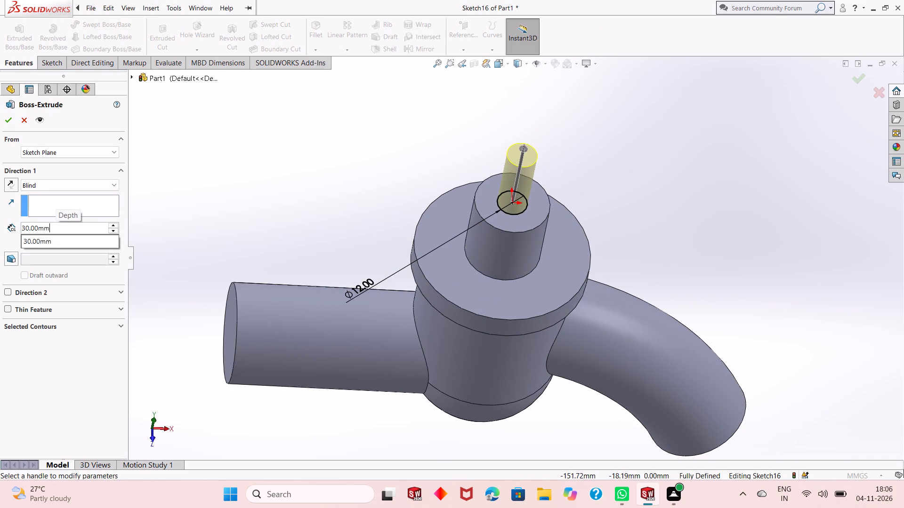
{"action": "double_click", "coordinate": [51, 229]}
{"action": "type", "text": "10"}
{"action": "key", "text": "Return"}
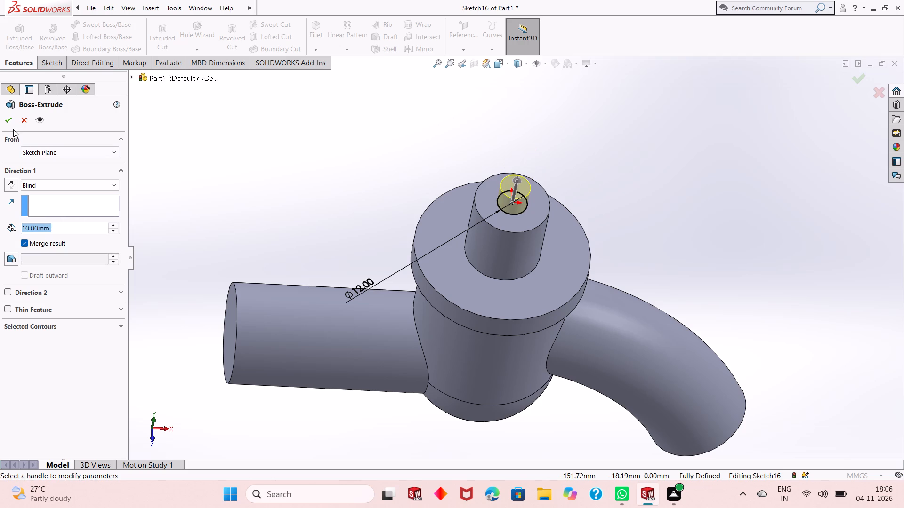
{"action": "left_click", "coordinate": [10, 123]}
{"action": "left_click", "coordinate": [606, 235]}
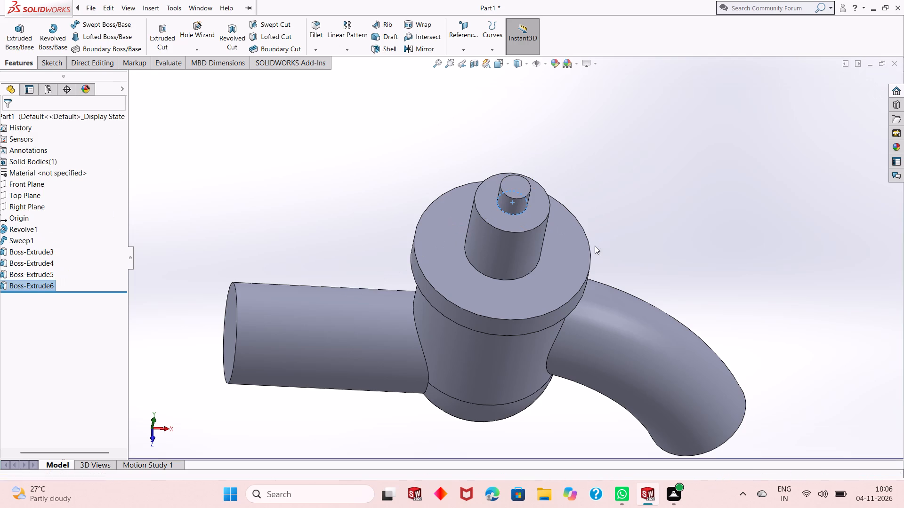
Start a new sketch on the Front Plane and view it face-on, framing the area around the stem's top.
{"action": "middle_click_drag", "start_coordinate": [561, 280], "coordinate": [598, 103]}
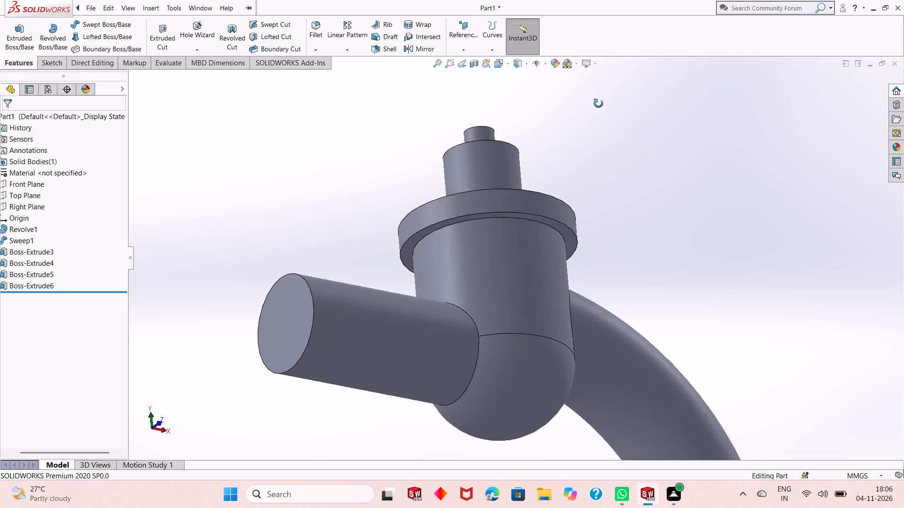
{"action": "middle_click_drag", "start_coordinate": [598, 103], "coordinate": [556, 175]}
{"action": "scroll", "coordinate": [488, 175], "scroll_direction": "up", "scroll_amount": 1}
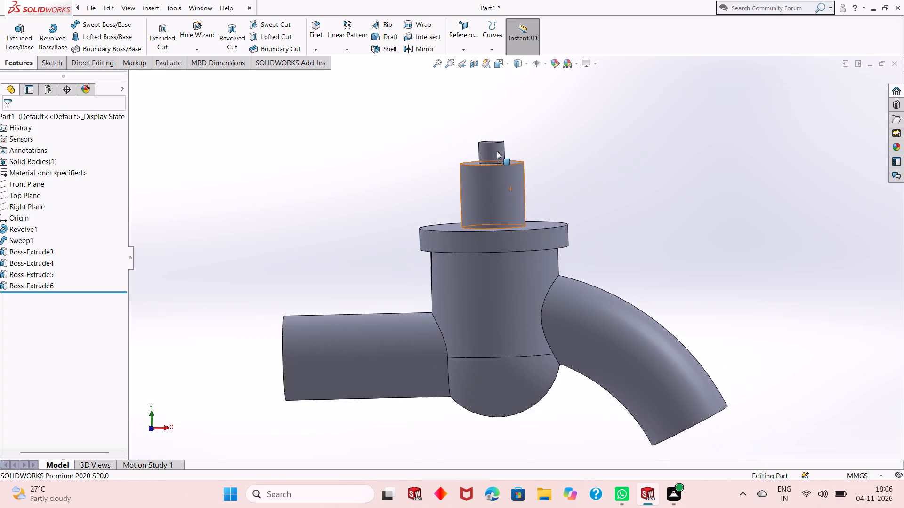
{"action": "scroll", "coordinate": [501, 127], "scroll_direction": "down", "scroll_amount": 2}
{"action": "scroll", "coordinate": [495, 201], "scroll_direction": "up", "scroll_amount": 4}
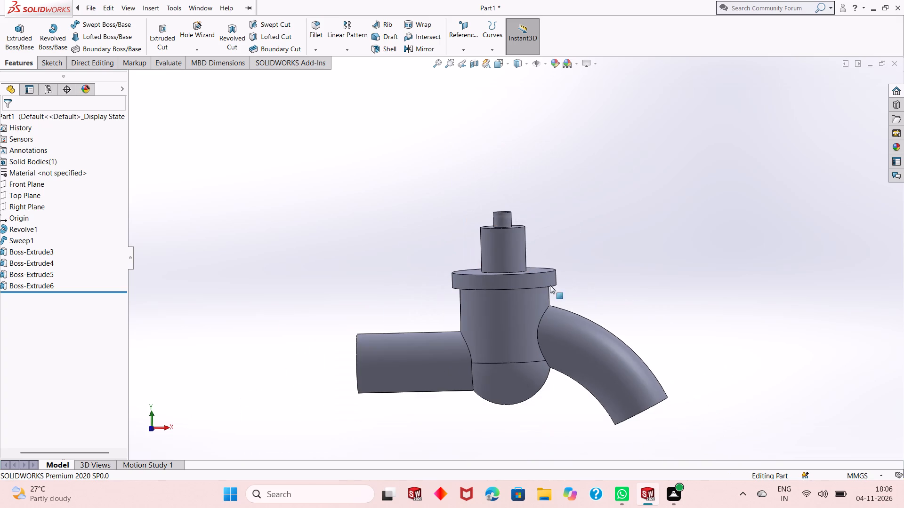
{"action": "middle_click_drag", "start_coordinate": [598, 329], "coordinate": [610, 326]}
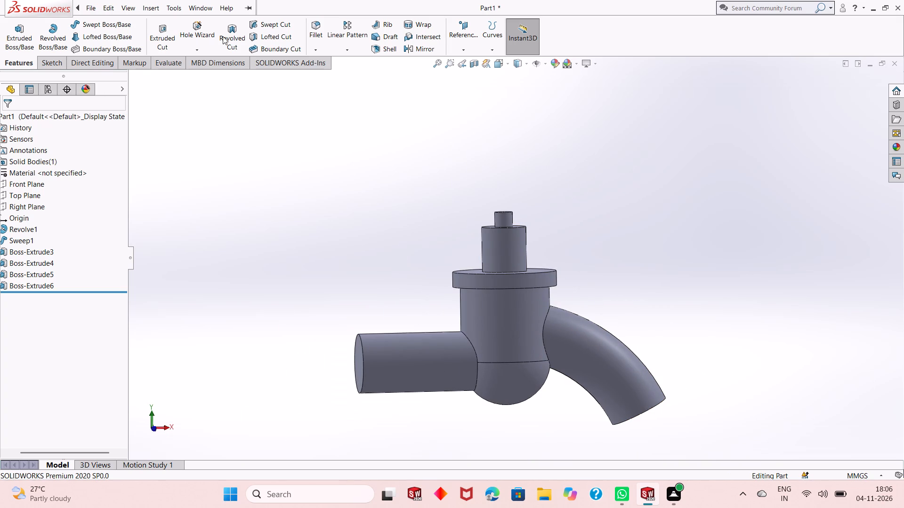
{"action": "left_click", "coordinate": [35, 183]}
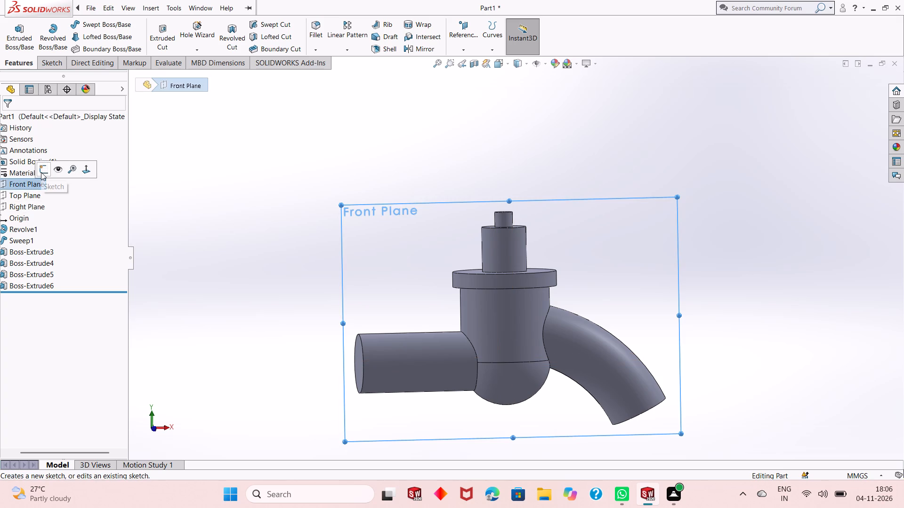
{"action": "left_click", "coordinate": [41, 172]}
{"action": "middle_click_drag", "start_coordinate": [205, 218], "coordinate": [217, 222]}
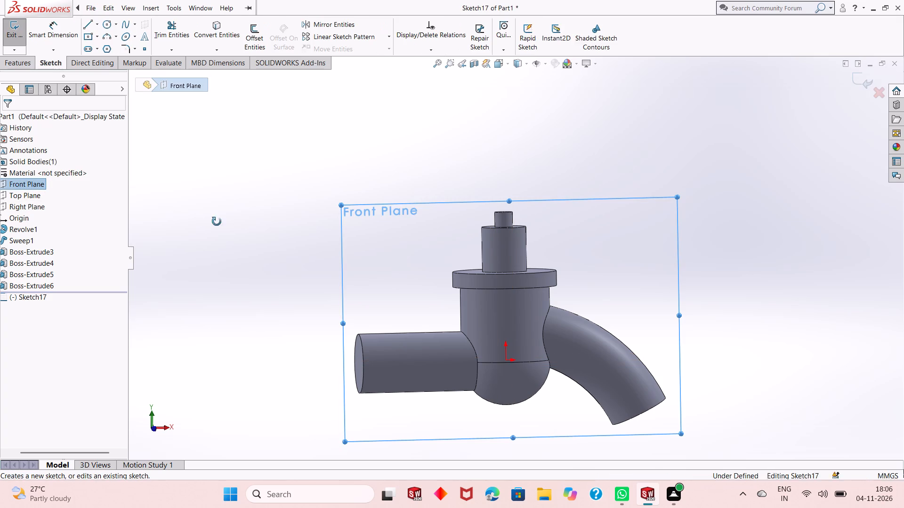
{"action": "middle_click_drag", "start_coordinate": [217, 222], "coordinate": [254, 277]}
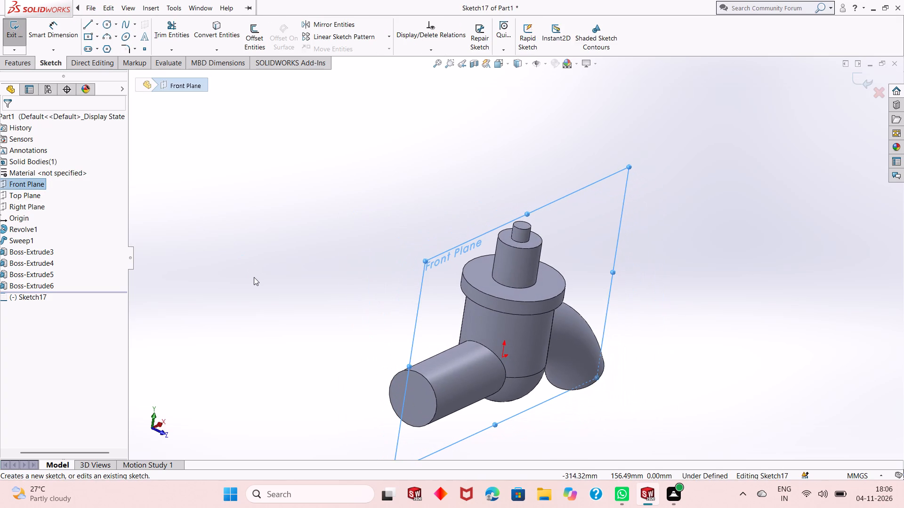
{"action": "key", "text": "ctrl+8"}
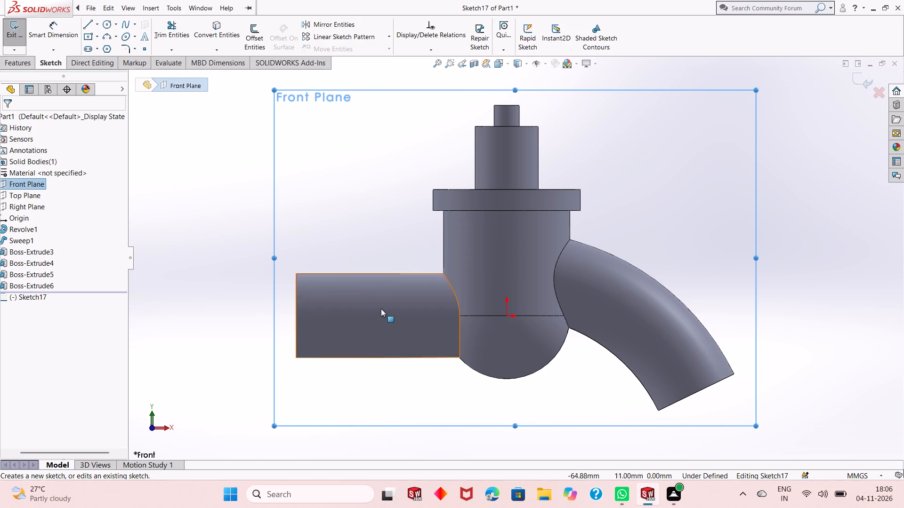
{"action": "scroll", "coordinate": [386, 315], "scroll_direction": "up", "scroll_amount": 2}
{"action": "scroll", "coordinate": [561, 122], "scroll_direction": "down", "scroll_amount": 3}
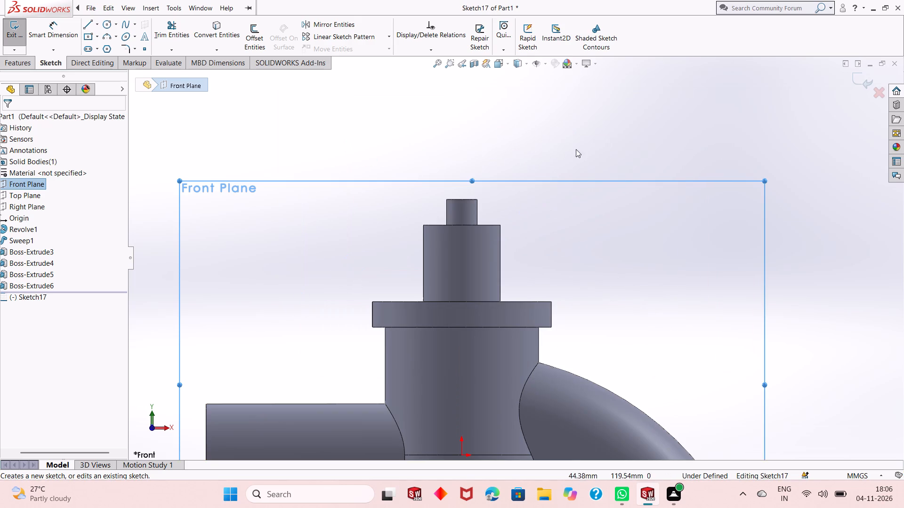
{"action": "left_click", "coordinate": [576, 149]}
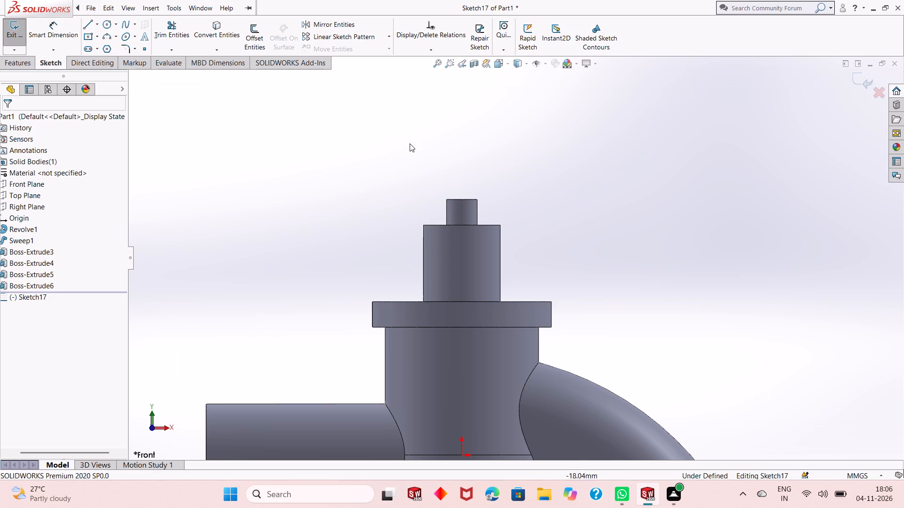
Draw a vertical 20 mm centerline upward from the center of the 12 mm boss's top edge.
{"action": "left_click", "coordinate": [97, 24]}
{"action": "left_click", "coordinate": [101, 45]}
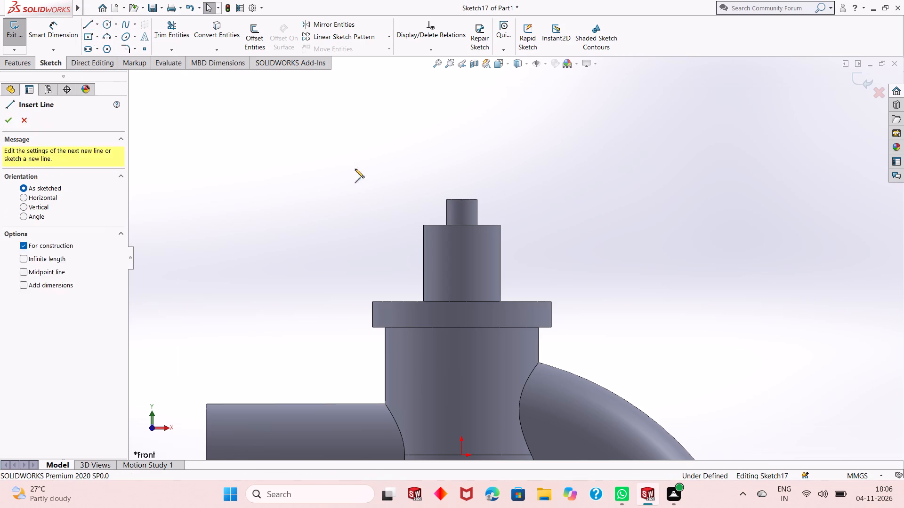
{"action": "left_click", "coordinate": [462, 197]}
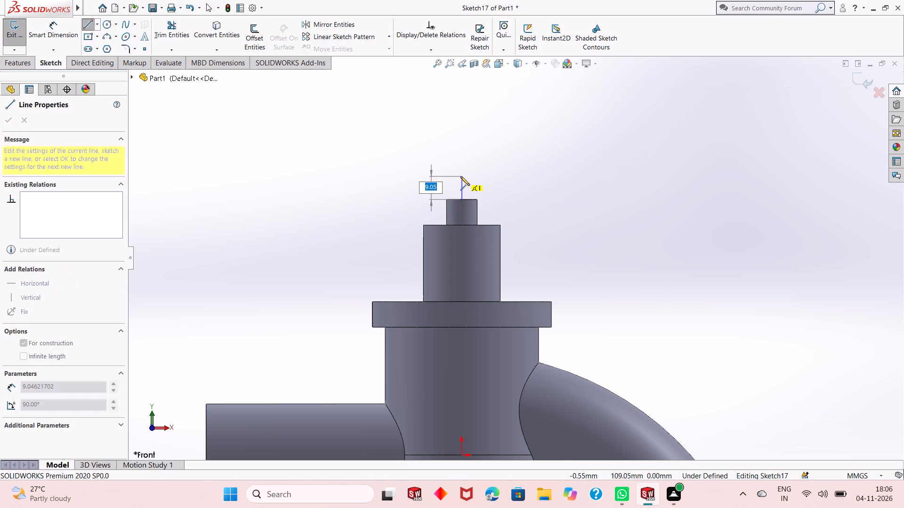
{"action": "type", "text": "20"}
{"action": "key", "text": "Return"}
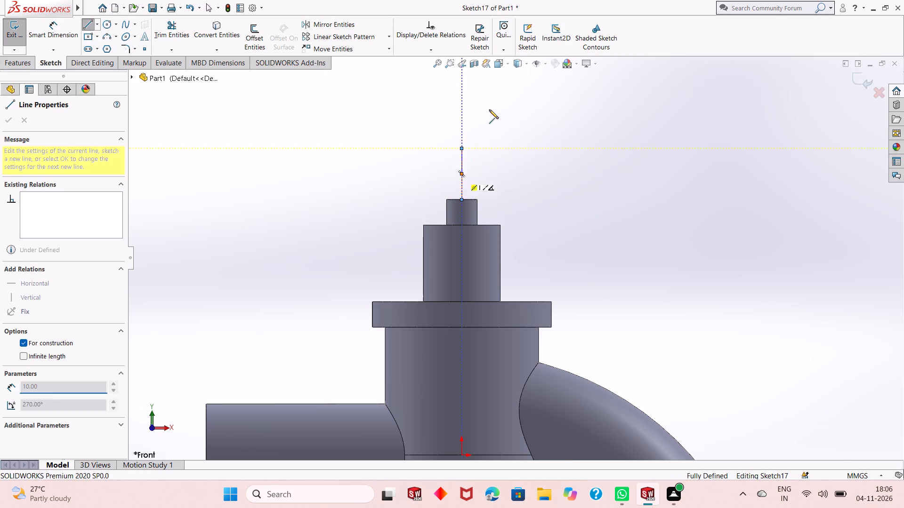
{"action": "right_click", "coordinate": [497, 100]}
{"action": "left_click", "coordinate": [513, 103]}
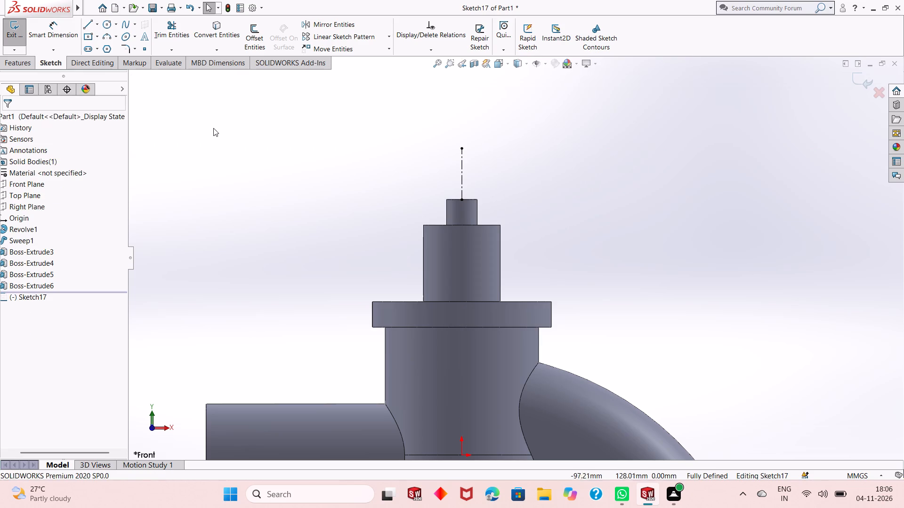
{"action": "left_click", "coordinate": [213, 128]}
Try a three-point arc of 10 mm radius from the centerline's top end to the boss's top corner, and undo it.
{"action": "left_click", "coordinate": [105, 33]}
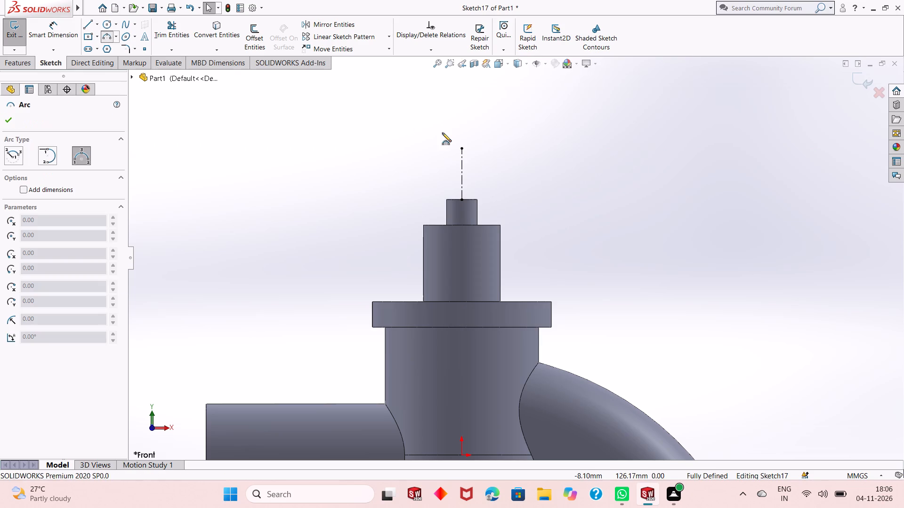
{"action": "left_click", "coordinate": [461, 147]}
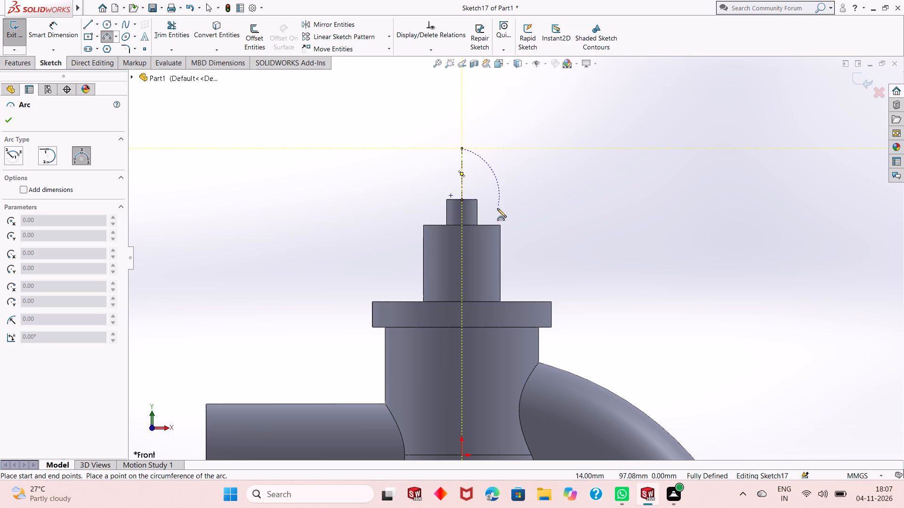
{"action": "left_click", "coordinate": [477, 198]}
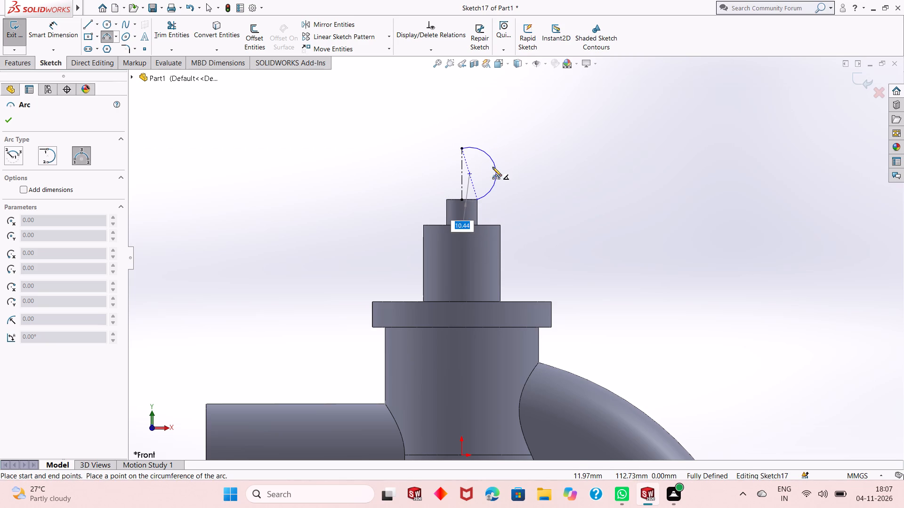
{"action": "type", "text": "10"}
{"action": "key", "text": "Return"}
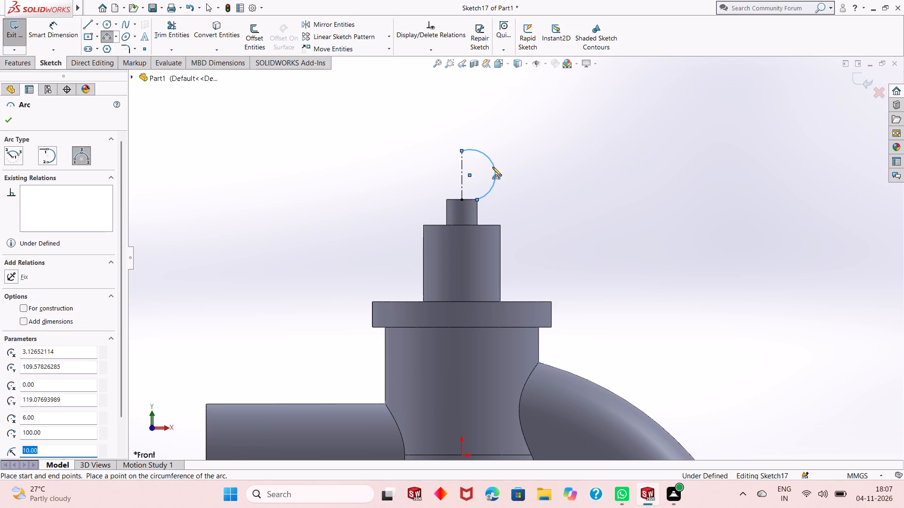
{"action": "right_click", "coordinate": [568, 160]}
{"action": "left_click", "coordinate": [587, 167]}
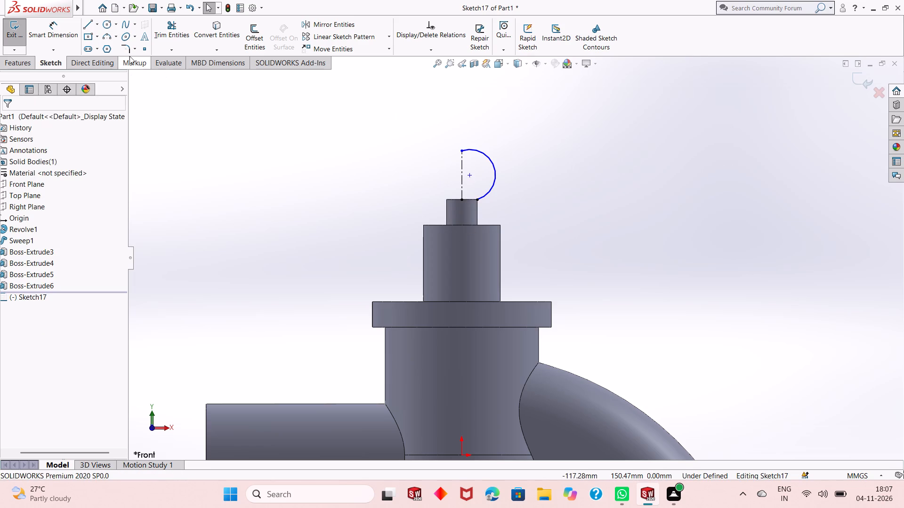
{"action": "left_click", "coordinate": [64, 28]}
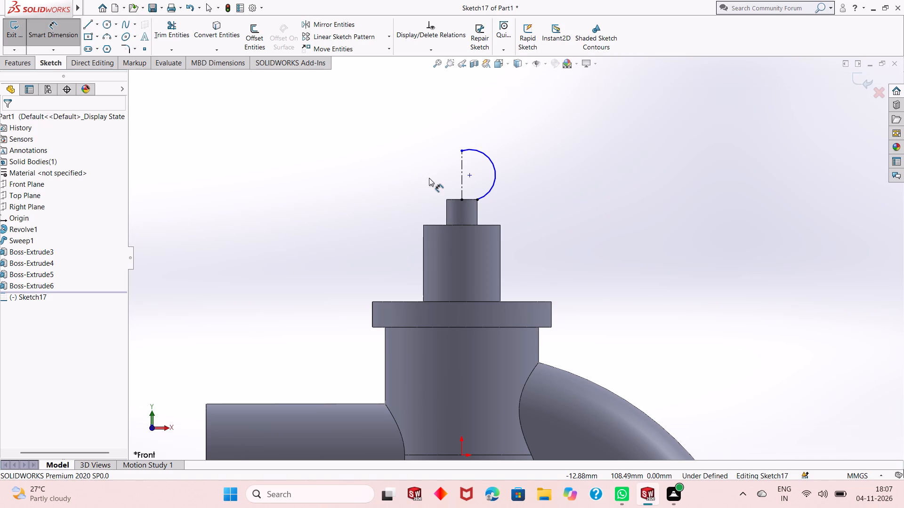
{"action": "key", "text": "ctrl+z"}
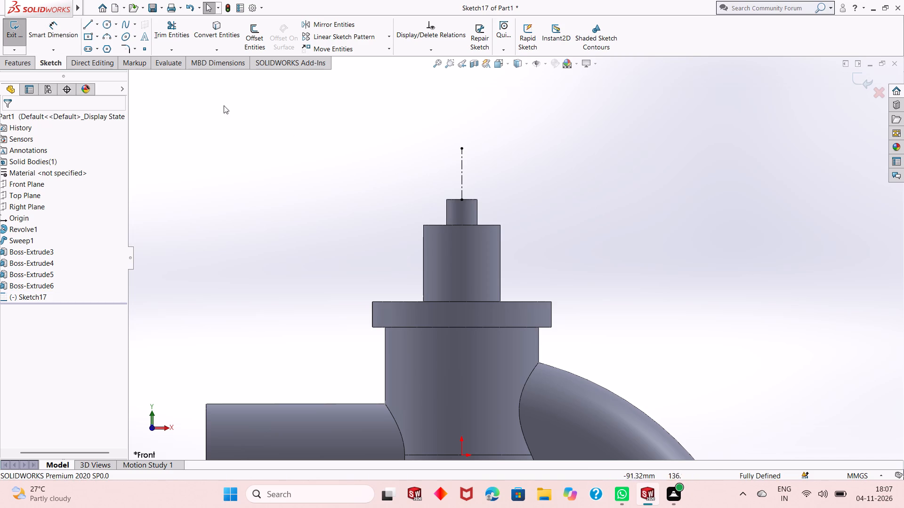
Draw a three-point arc joining the centerline's top and bottom ends, bulging outward along positive X with a radius of about 10 mm.
{"action": "left_click", "coordinate": [109, 40]}
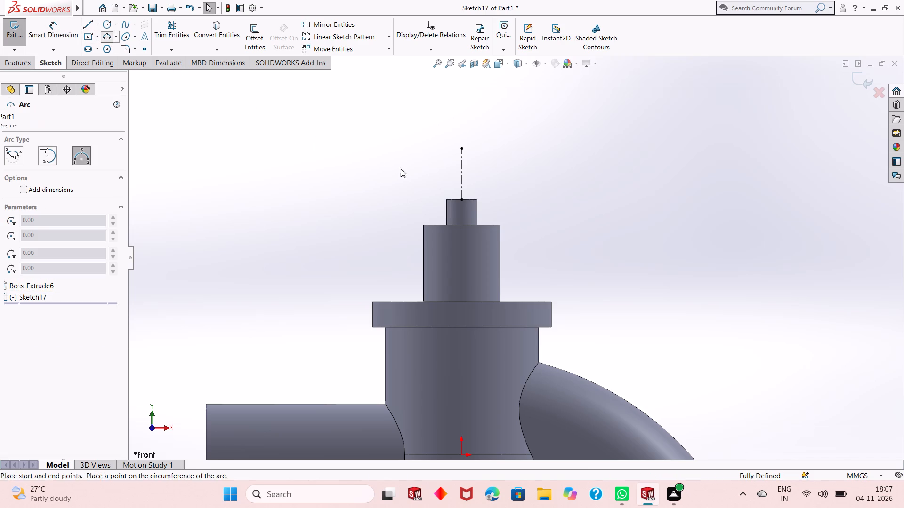
{"action": "left_click", "coordinate": [463, 148]}
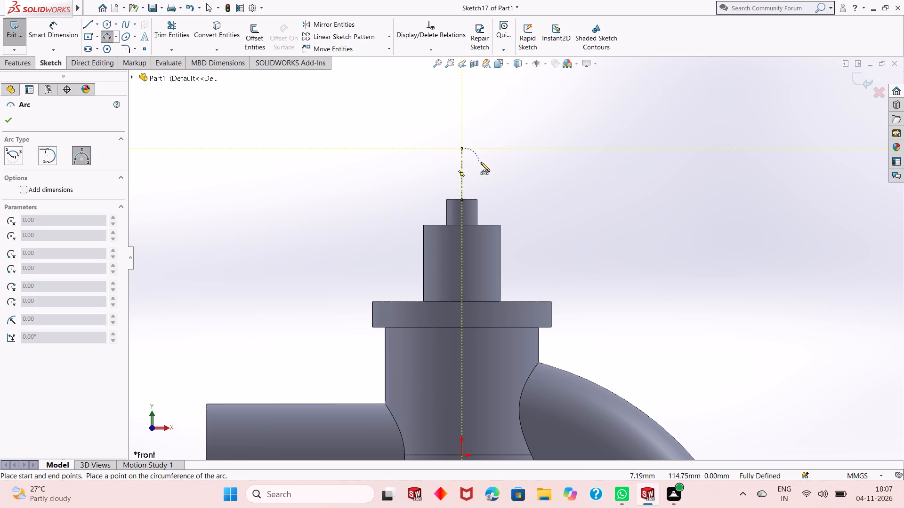
{"action": "left_click", "coordinate": [461, 200]}
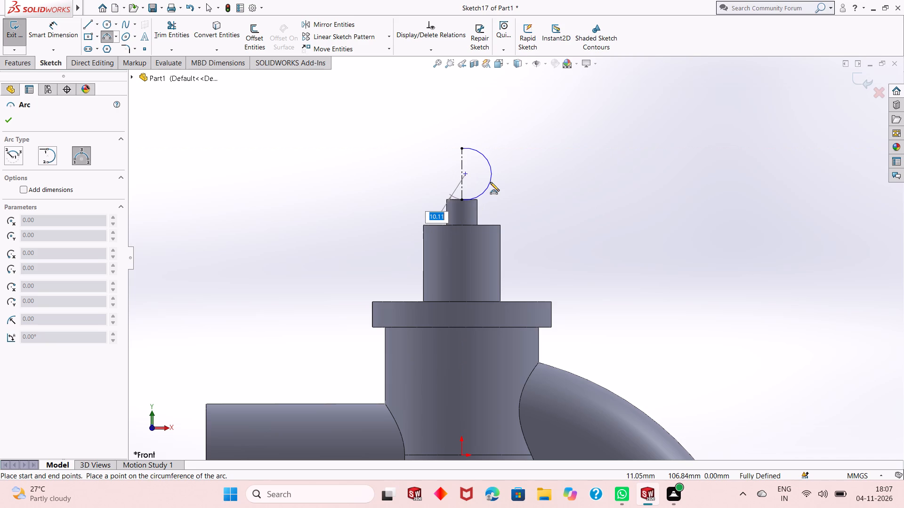
{"action": "type", "text": "10"}
{"action": "key", "text": "Return"}
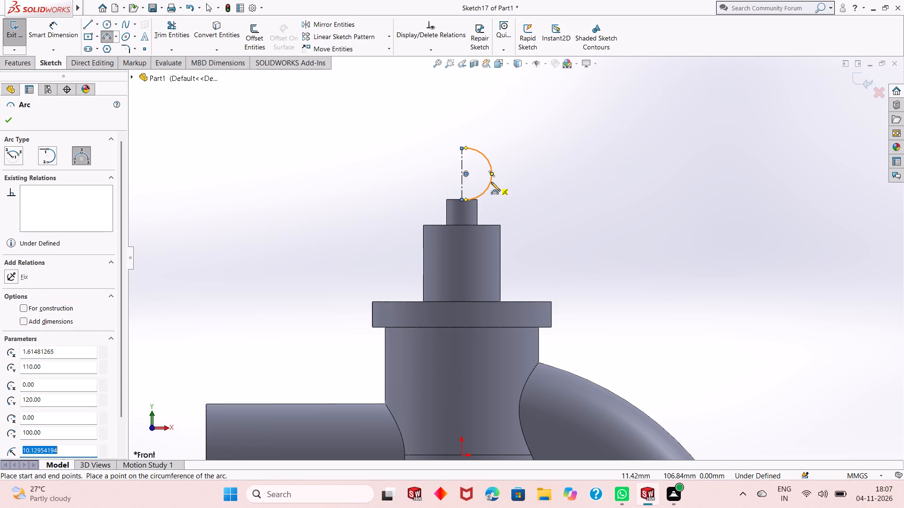
{"action": "key", "text": "Escape"}
{"action": "key", "text": "Escape"}
Dimension the arc's radius as 10 mm.
{"action": "left_click", "coordinate": [71, 38]}
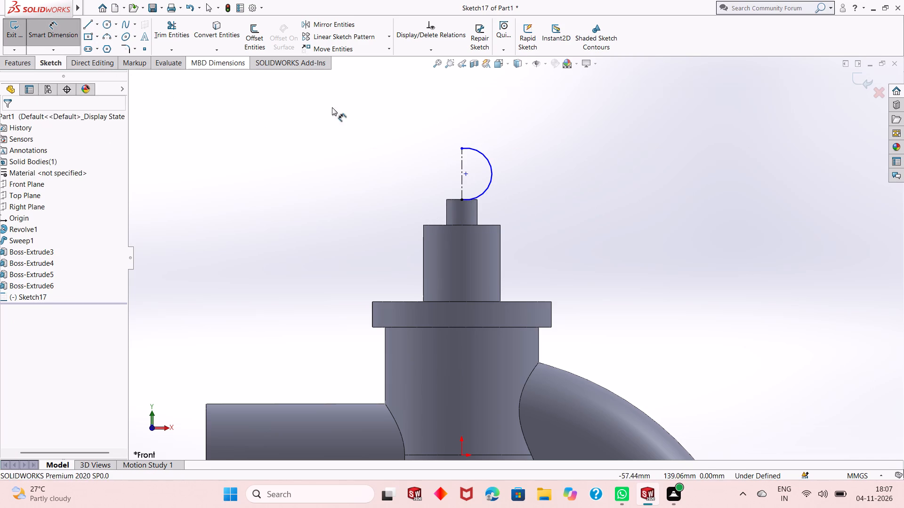
{"action": "left_click", "coordinate": [492, 184]}
{"action": "left_click", "coordinate": [560, 219]}
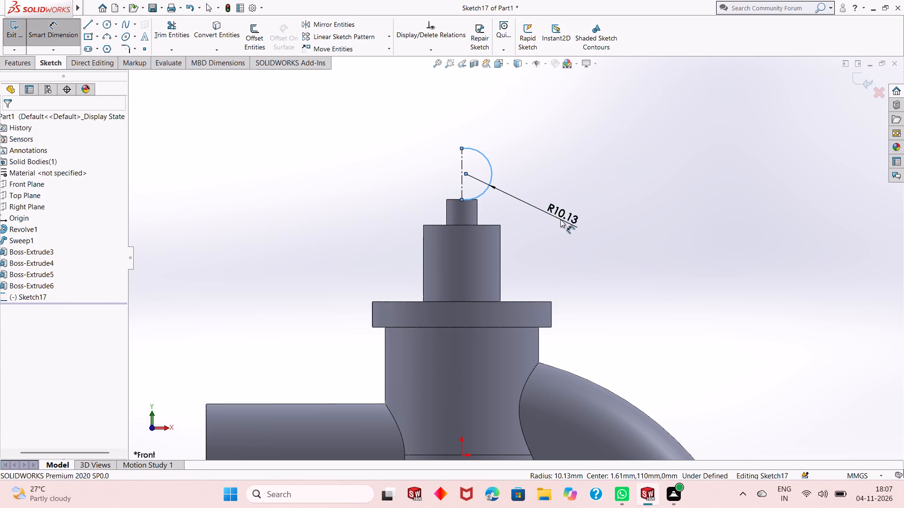
{"action": "type", "text": "10"}
{"action": "key", "text": "Return"}
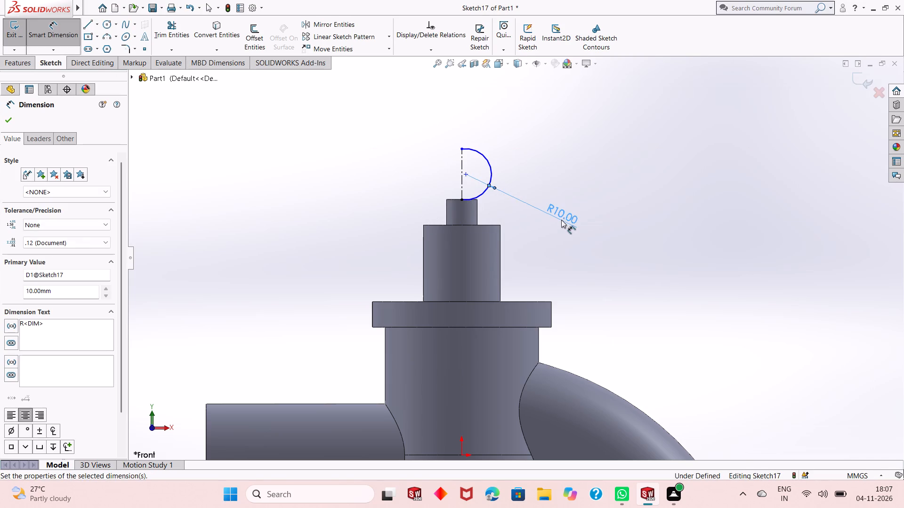
{"action": "key", "text": "Escape"}
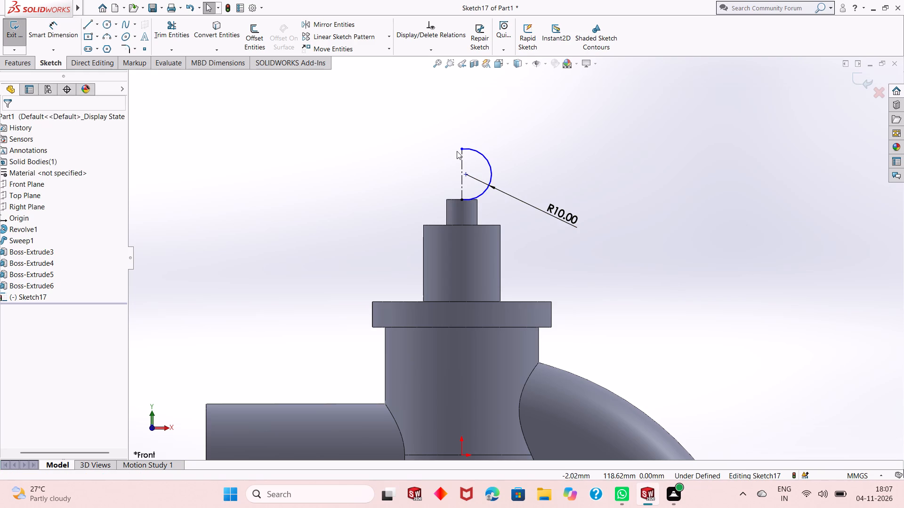
Add a Fix relation to the arc's upper endpoint.
{"action": "left_click", "coordinate": [463, 149]}
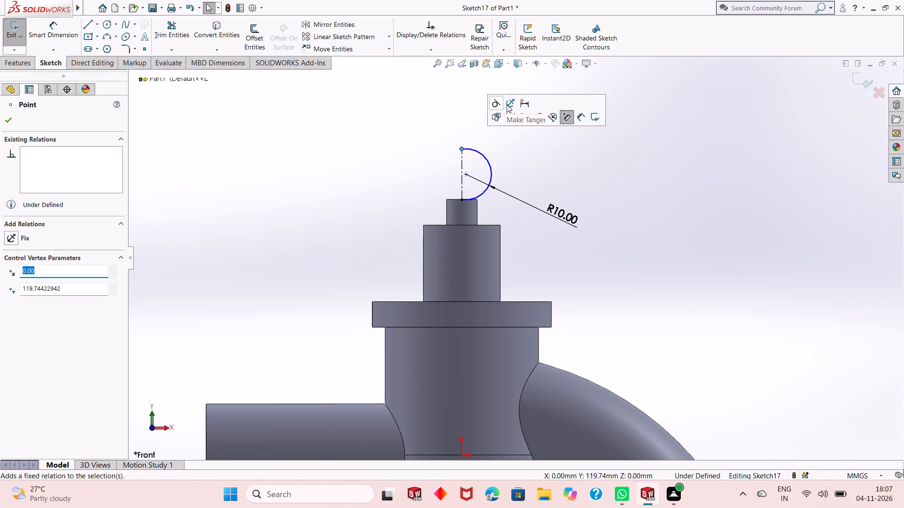
{"action": "left_click", "coordinate": [507, 104]}
{"action": "key", "text": "Escape"}
{"action": "key", "text": "Escape"}
{"action": "key", "text": "Escape"}
{"action": "key", "text": "Escape"}
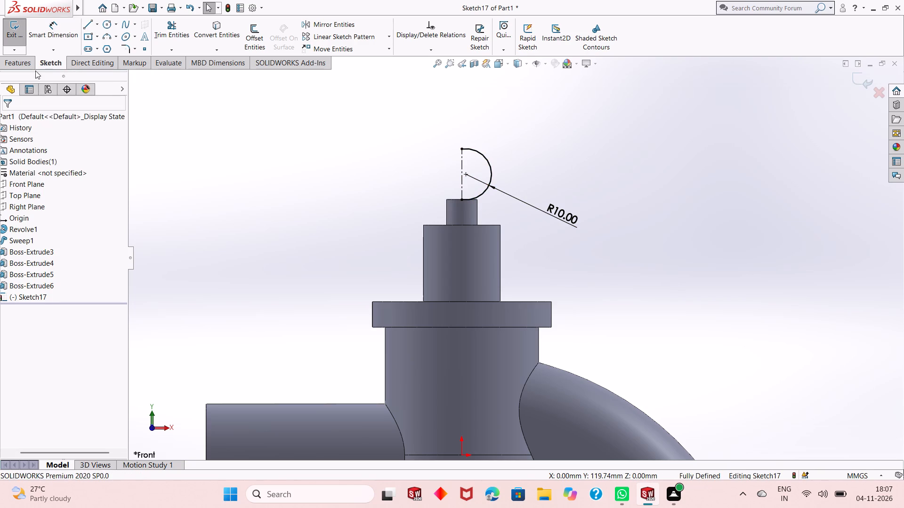
Start a 360° Revolved Boss/Base from the arc sketch with Thin Feature off, letting the open profile be closed automatically.
{"action": "left_click", "coordinate": [20, 65]}
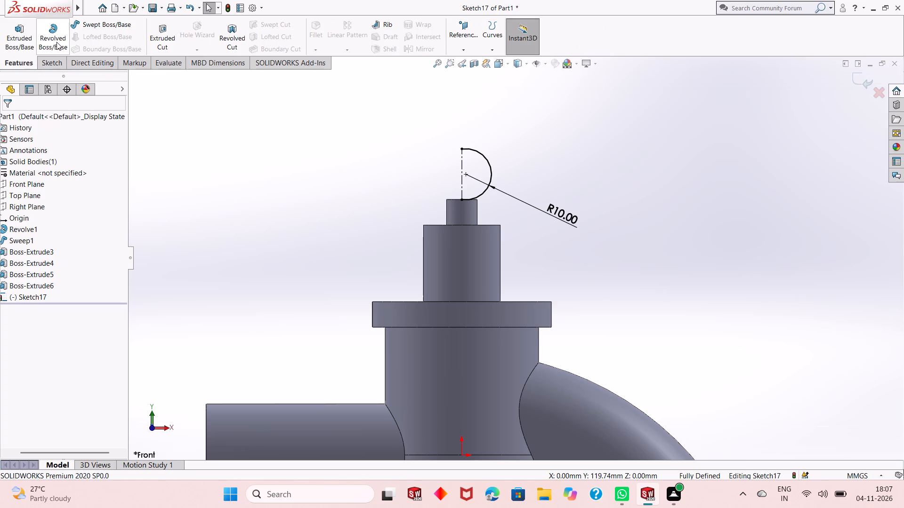
{"action": "left_click", "coordinate": [56, 48]}
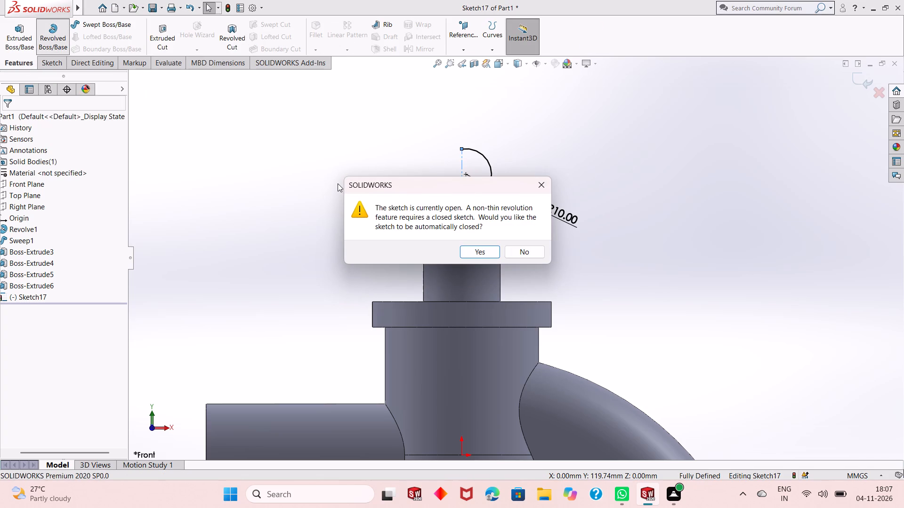
{"action": "left_click", "coordinate": [543, 179]}
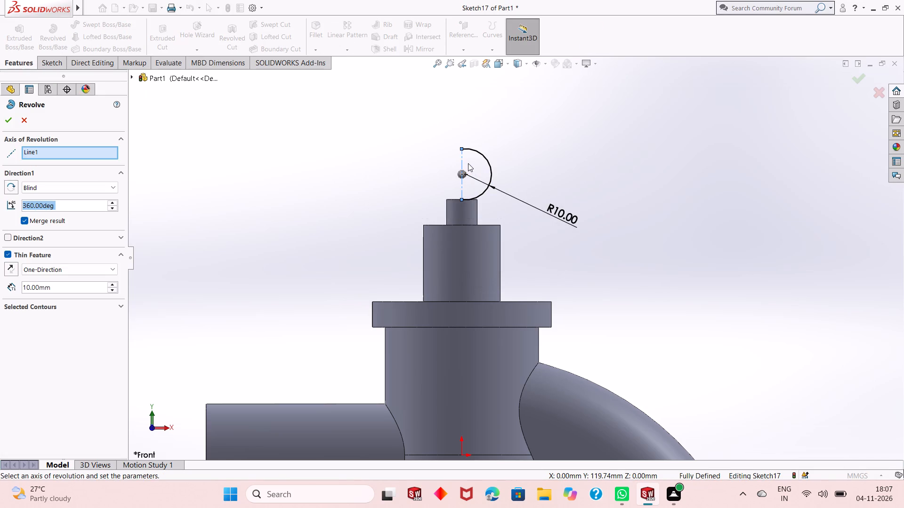
{"action": "middle_click_drag", "start_coordinate": [593, 195], "coordinate": [637, 278]}
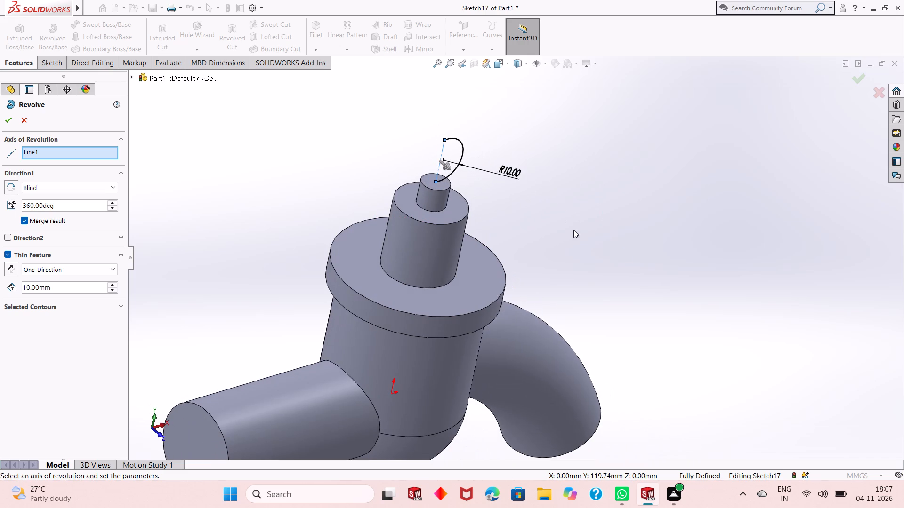
{"action": "left_click", "coordinate": [442, 150]}
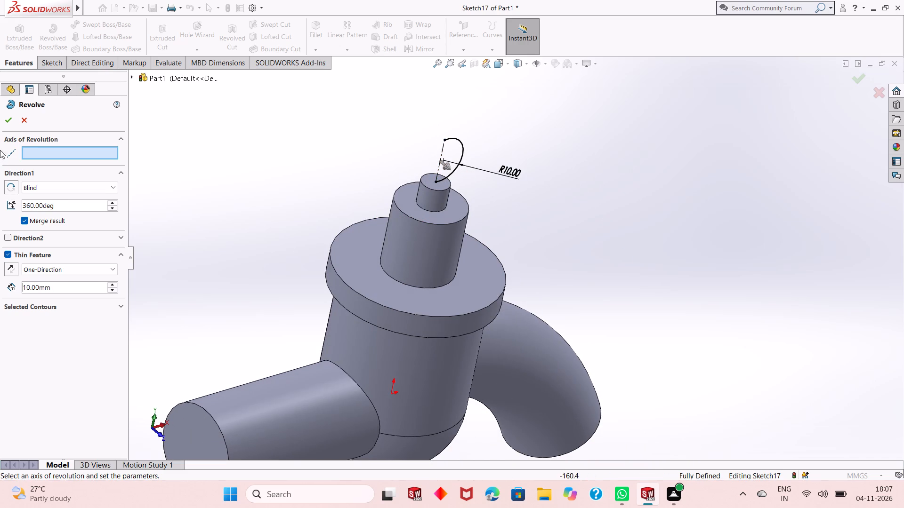
{"action": "left_click", "coordinate": [8, 256]}
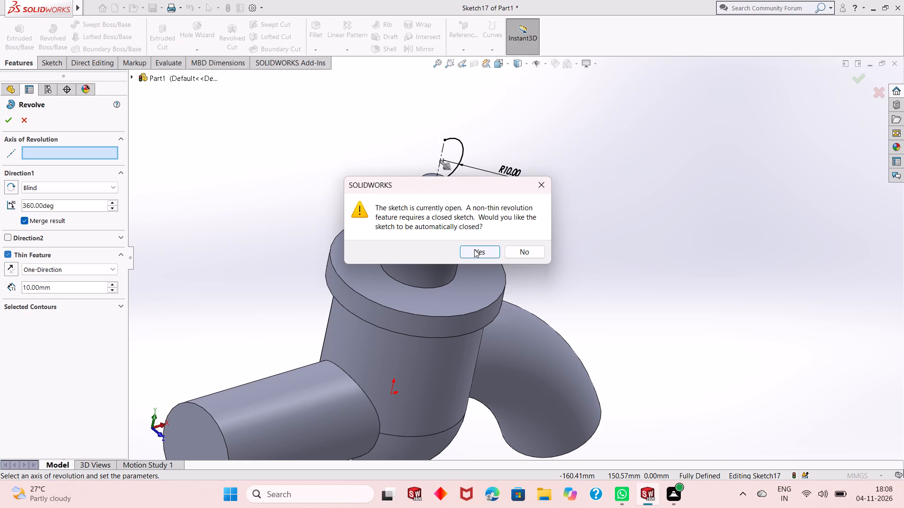
{"action": "left_click", "coordinate": [476, 249]}
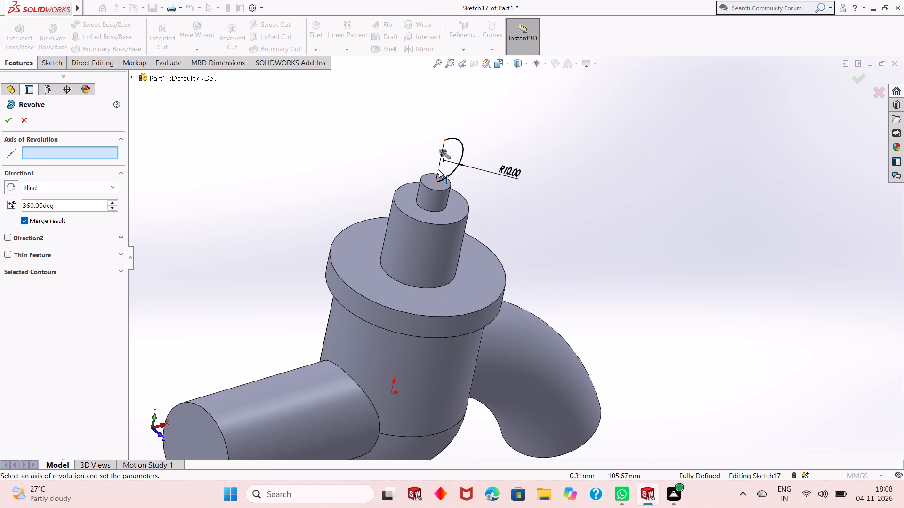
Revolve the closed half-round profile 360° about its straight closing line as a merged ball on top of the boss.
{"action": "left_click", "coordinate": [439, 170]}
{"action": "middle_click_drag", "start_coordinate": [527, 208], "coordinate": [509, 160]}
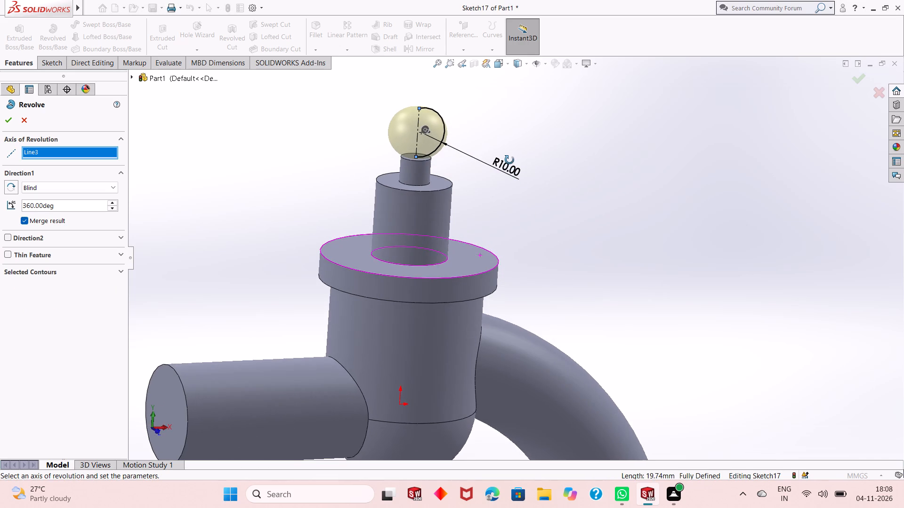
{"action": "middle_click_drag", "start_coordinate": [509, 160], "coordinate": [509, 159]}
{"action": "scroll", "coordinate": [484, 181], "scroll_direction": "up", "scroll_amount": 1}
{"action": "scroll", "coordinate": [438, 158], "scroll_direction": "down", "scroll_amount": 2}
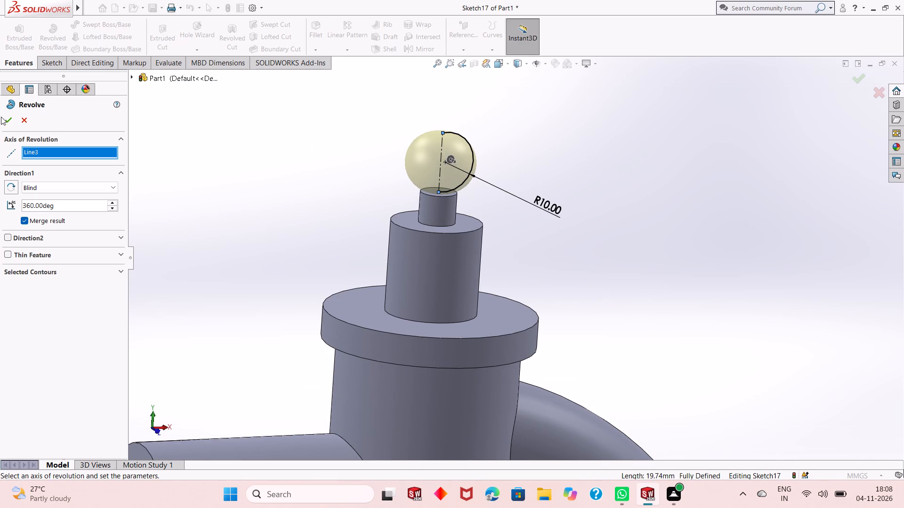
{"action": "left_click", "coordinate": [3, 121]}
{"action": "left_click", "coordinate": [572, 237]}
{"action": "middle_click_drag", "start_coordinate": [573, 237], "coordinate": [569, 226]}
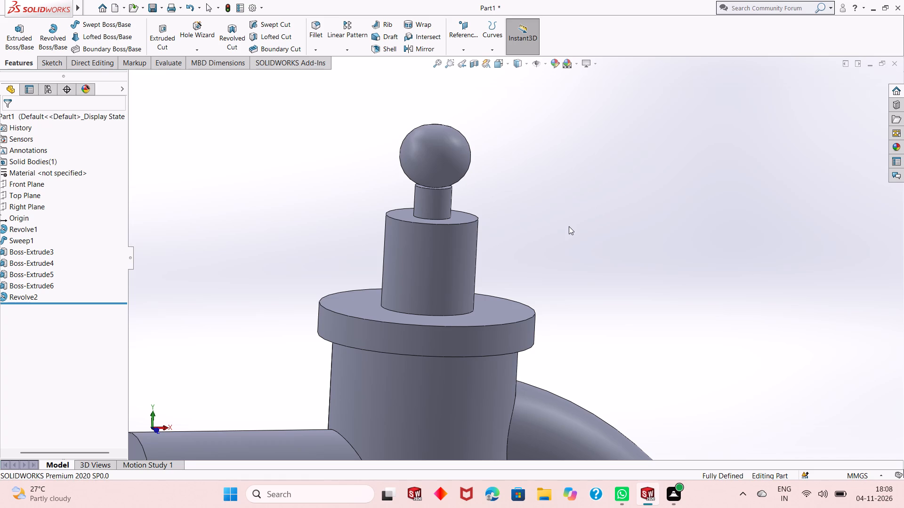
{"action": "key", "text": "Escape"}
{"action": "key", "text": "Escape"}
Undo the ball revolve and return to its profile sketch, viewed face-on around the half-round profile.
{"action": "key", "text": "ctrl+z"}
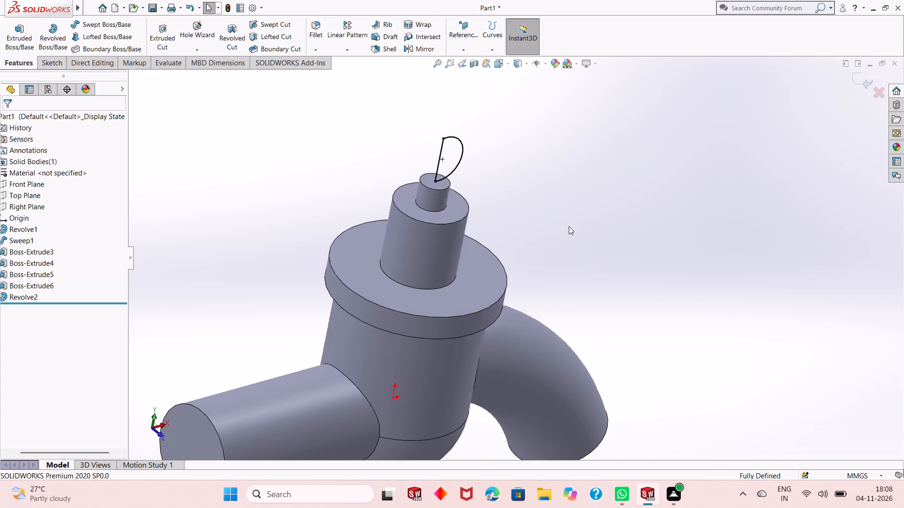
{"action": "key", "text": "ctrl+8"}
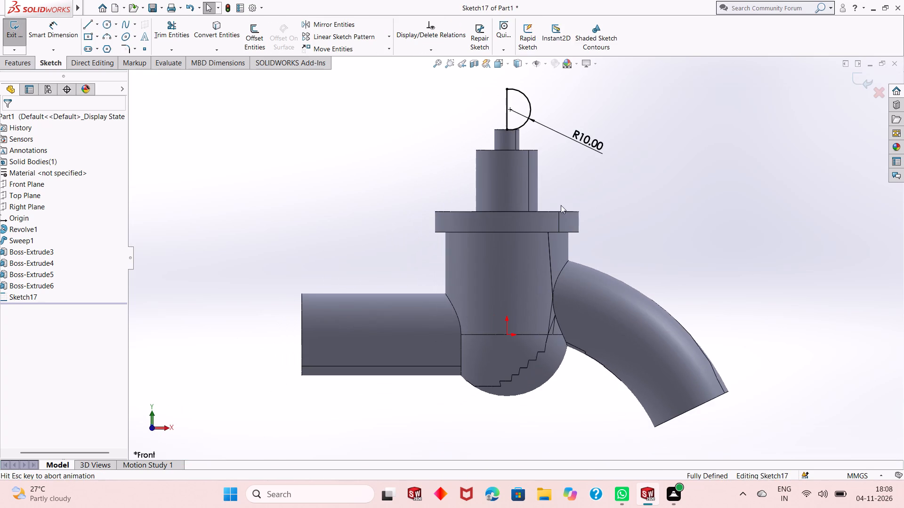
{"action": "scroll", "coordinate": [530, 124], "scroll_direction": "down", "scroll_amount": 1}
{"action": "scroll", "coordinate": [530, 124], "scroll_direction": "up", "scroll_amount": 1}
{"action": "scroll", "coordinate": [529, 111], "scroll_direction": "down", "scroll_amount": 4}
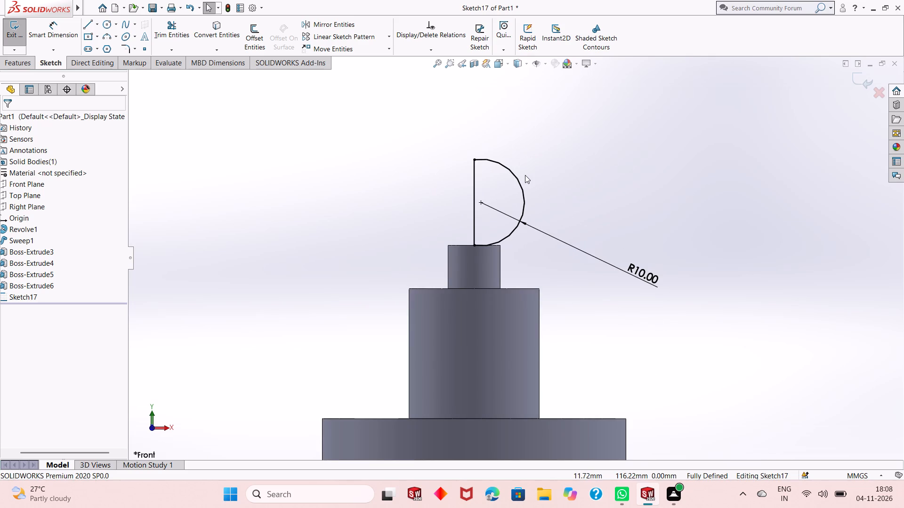
Undo the half-round profile above the boss until its whole sketch is removed from the part.
{"action": "key", "text": "ctrl+z"}
{"action": "key", "text": "ctrl+z"}
{"action": "key", "text": "ctrl+z"}
{"action": "key", "text": "ctrl+z"}
{"action": "key", "text": "ctrl+z"}
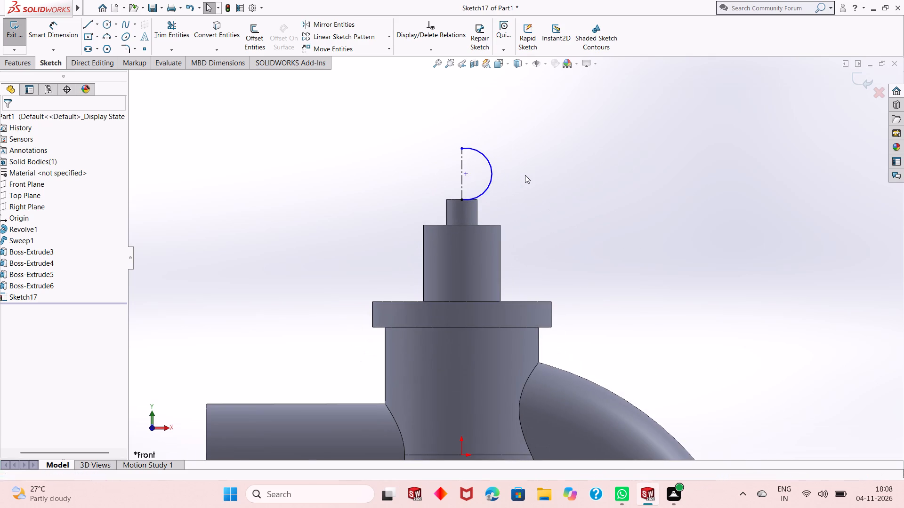
{"action": "key", "text": "ctrl+z"}
{"action": "key", "text": "ctrl+z"}
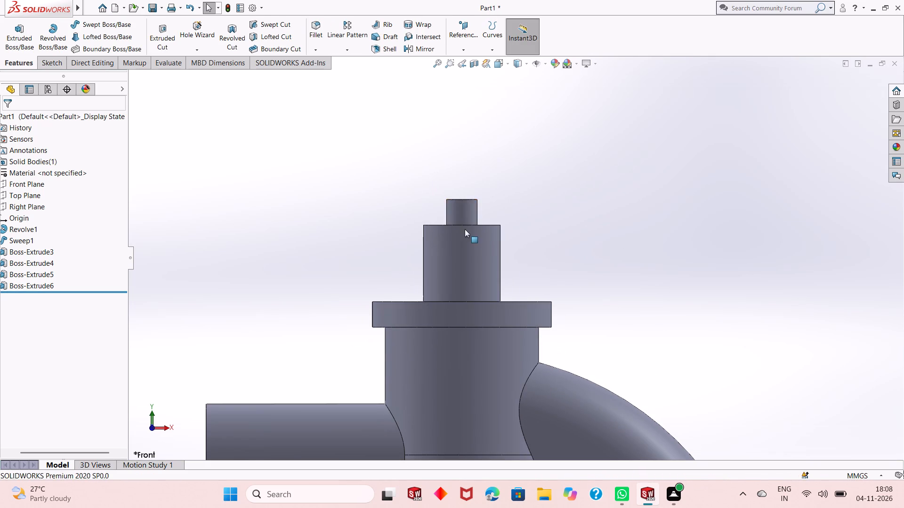
Start a new sketch on the Front Plane, viewed face-on around the stem and boss.
{"action": "scroll", "coordinate": [465, 229], "scroll_direction": "up", "scroll_amount": 1}
{"action": "scroll", "coordinate": [458, 210], "scroll_direction": "down", "scroll_amount": 2}
{"action": "middle_click_drag", "start_coordinate": [459, 211], "coordinate": [460, 267]}
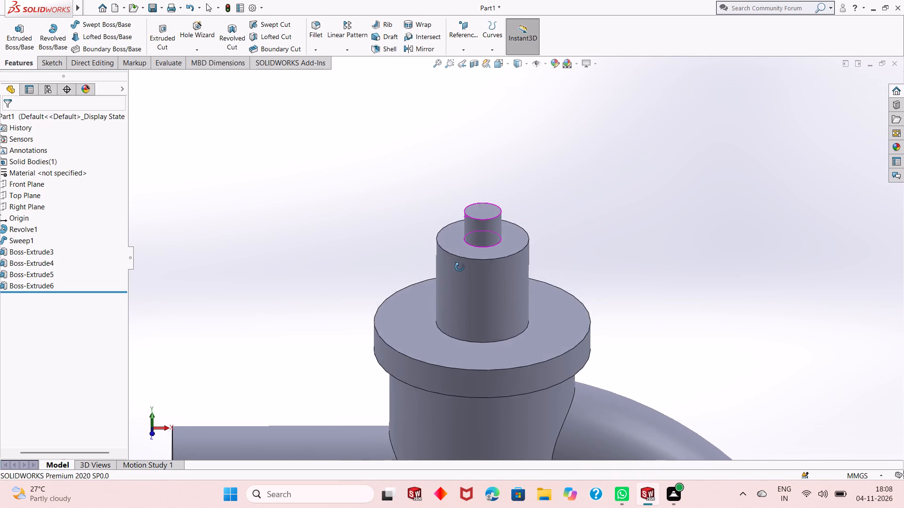
{"action": "middle_click_drag", "start_coordinate": [460, 267], "coordinate": [460, 235]}
{"action": "scroll", "coordinate": [460, 235], "scroll_direction": "up", "scroll_amount": 2}
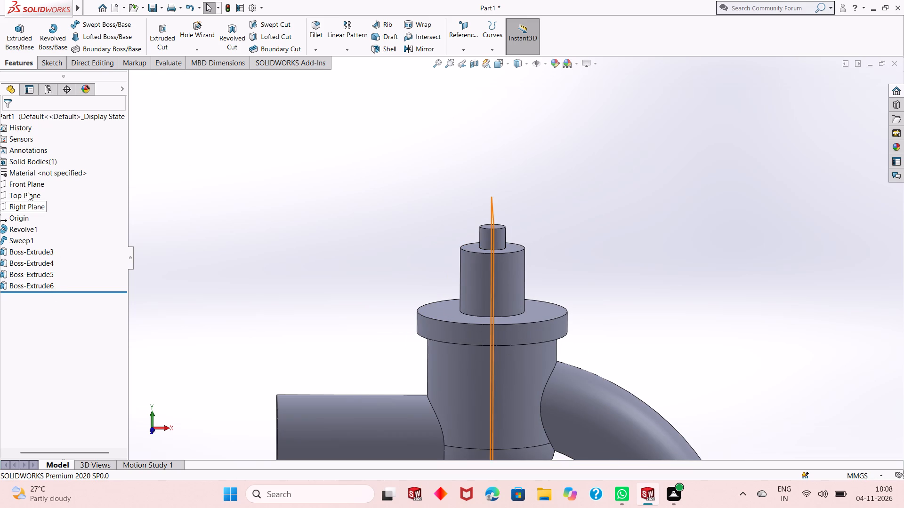
{"action": "left_click", "coordinate": [32, 181]}
{"action": "left_click", "coordinate": [40, 166]}
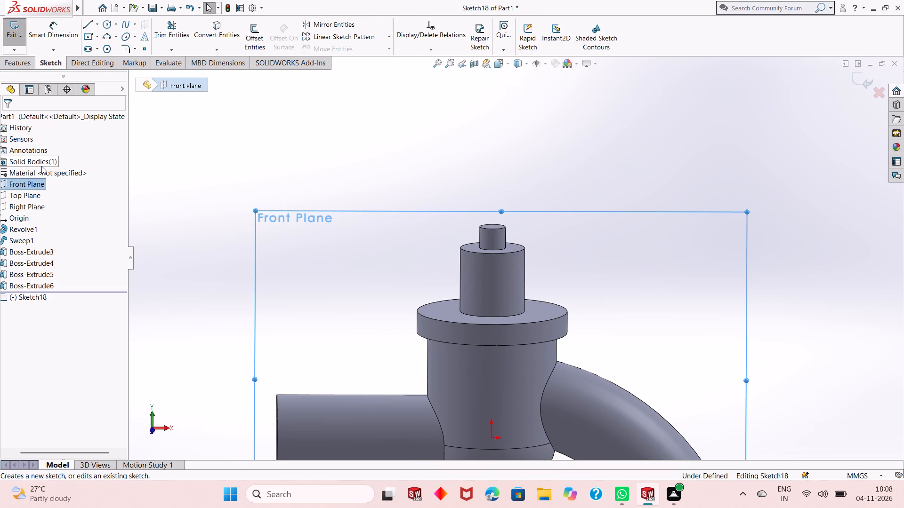
{"action": "key", "text": "ctrl+8"}
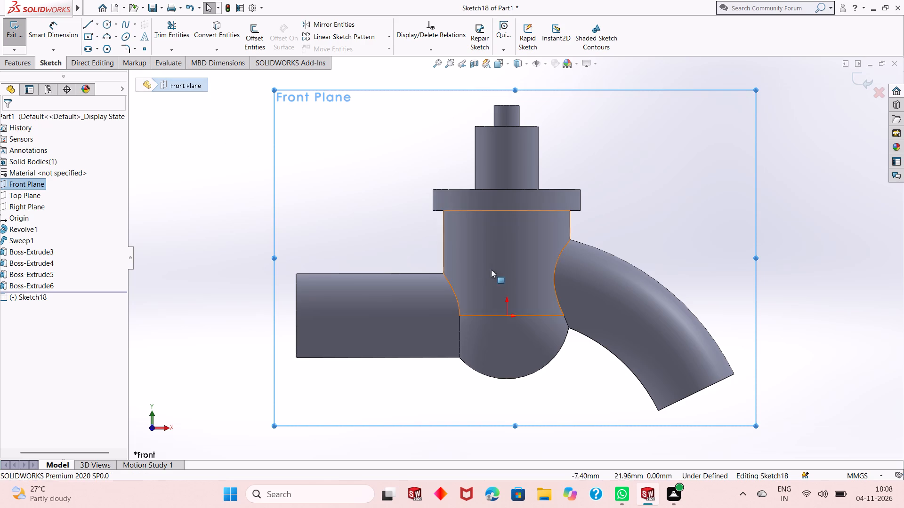
{"action": "scroll", "coordinate": [506, 278], "scroll_direction": "up", "scroll_amount": 2}
{"action": "scroll", "coordinate": [557, 118], "scroll_direction": "down", "scroll_amount": 3}
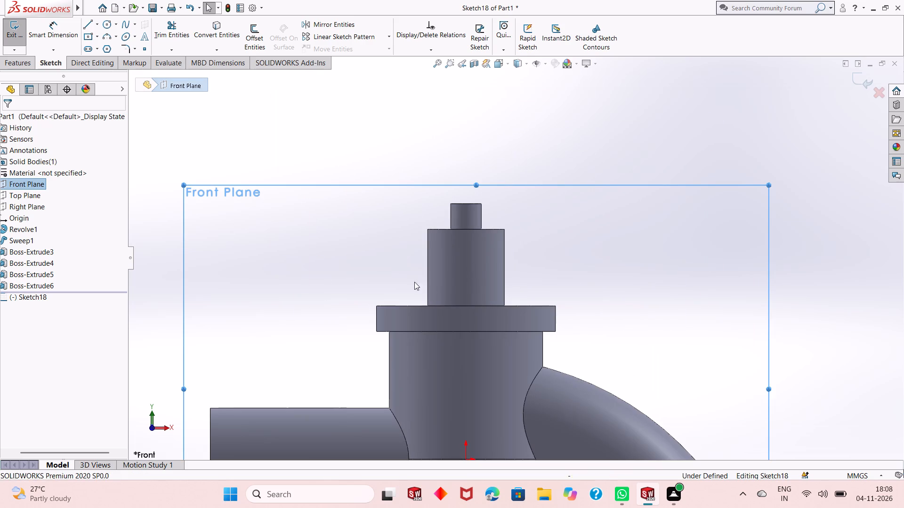
{"action": "left_click", "coordinate": [326, 173]}
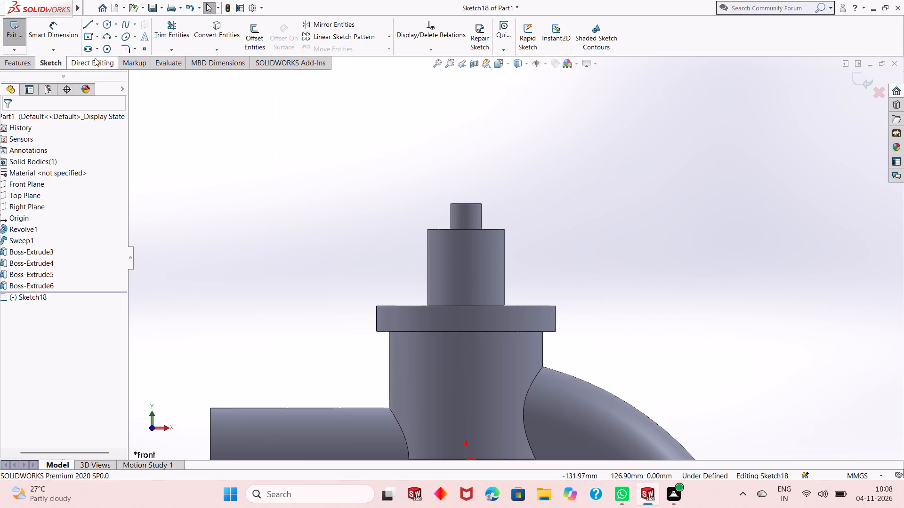
Draw a 10 mm vertical centerline up from the midpoint of the boss's top edge, continued by a 60 mm horizontal centerline towards the straight branch.
{"action": "left_click", "coordinate": [98, 29]}
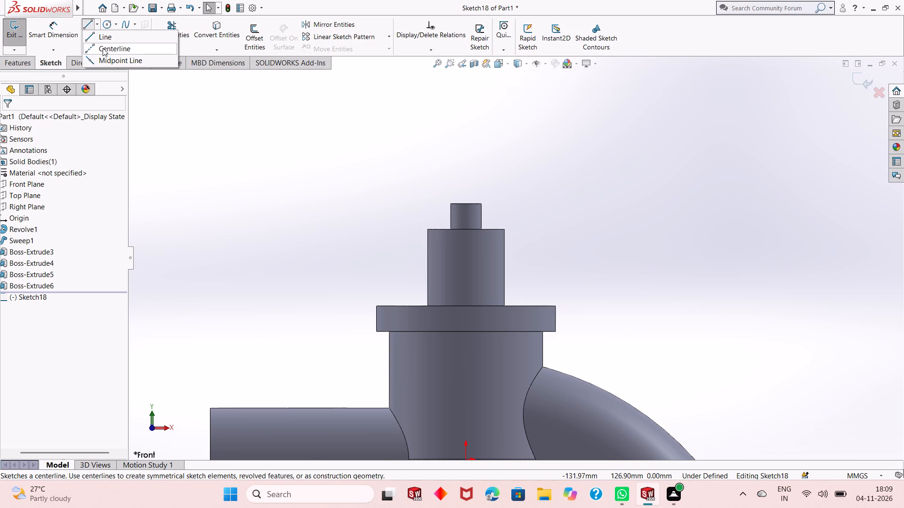
{"action": "left_click", "coordinate": [103, 48]}
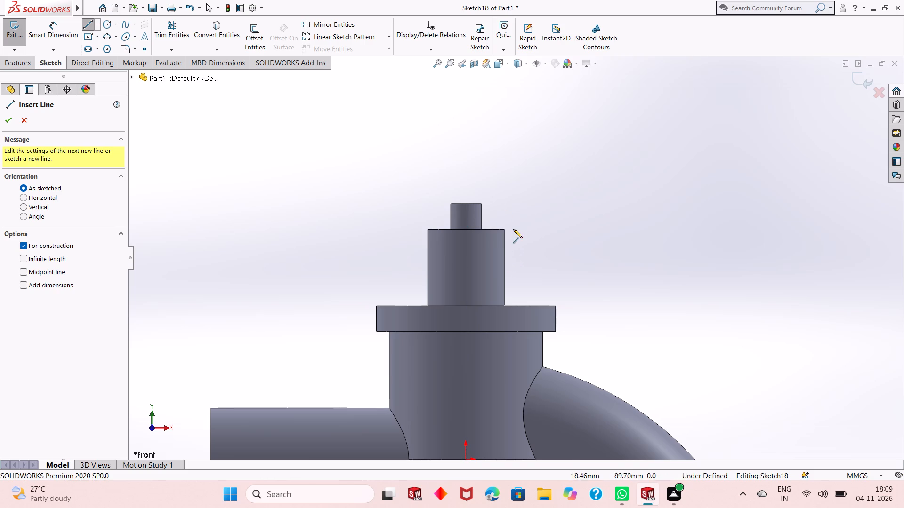
{"action": "left_click", "coordinate": [467, 203]}
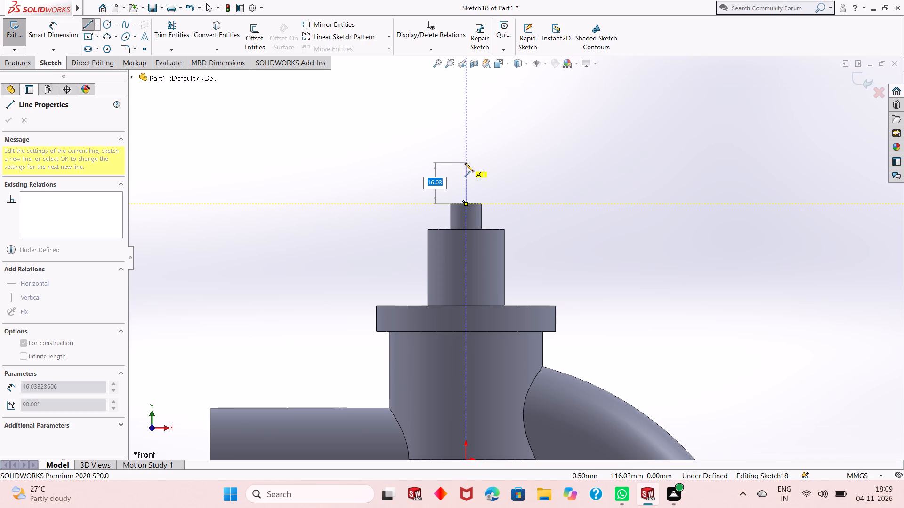
{"action": "type", "text": "10"}
{"action": "key", "text": "Return"}
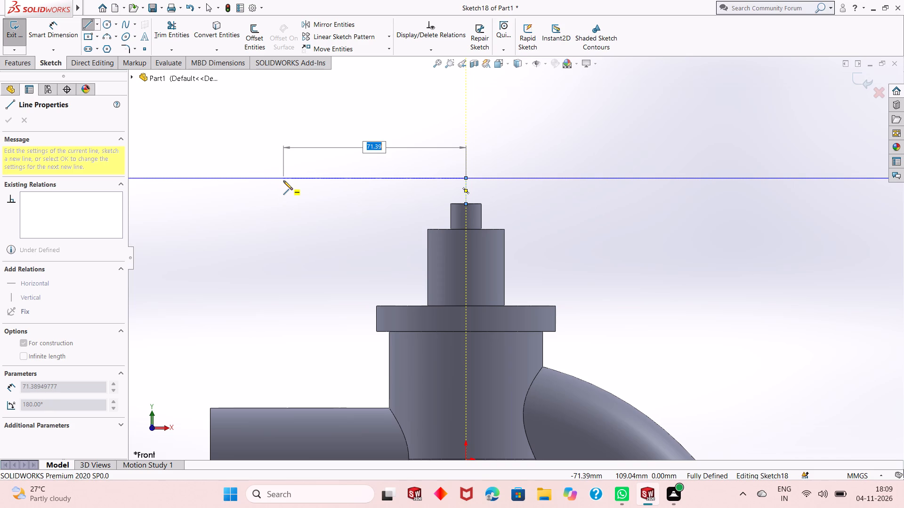
{"action": "type", "text": "60"}
{"action": "key", "text": "Return"}
{"action": "key", "text": "Return"}
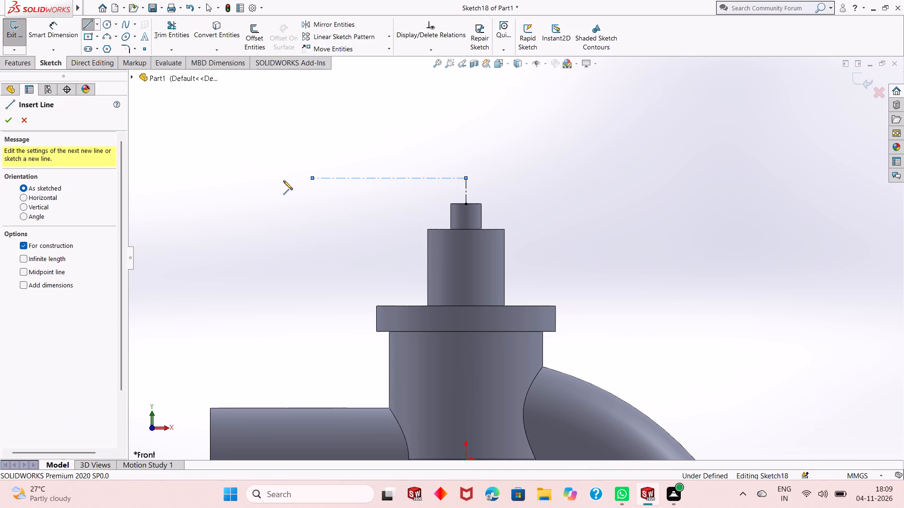
{"action": "left_click", "coordinate": [8, 120]}
{"action": "left_click", "coordinate": [236, 216]}
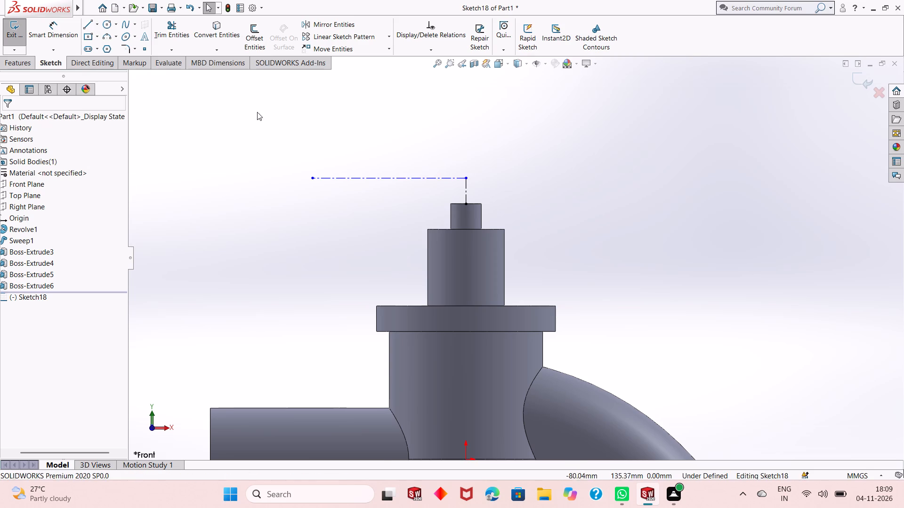
Dimension the horizontal centerline at 60 mm and the vertical one at 10 mm, placing the 10 mm dimension clear of the boss.
{"action": "left_click", "coordinate": [76, 40]}
{"action": "left_click", "coordinate": [371, 176]}
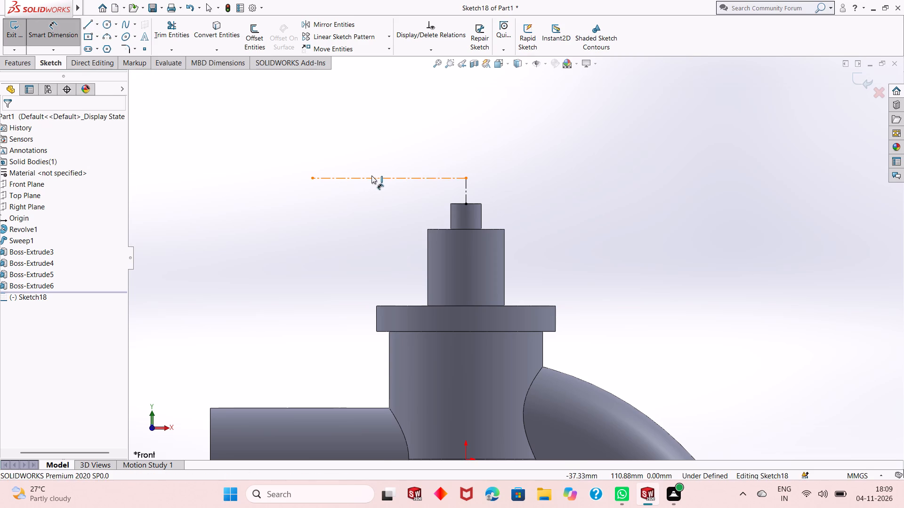
{"action": "left_click", "coordinate": [368, 233]}
{"action": "key", "text": "Return"}
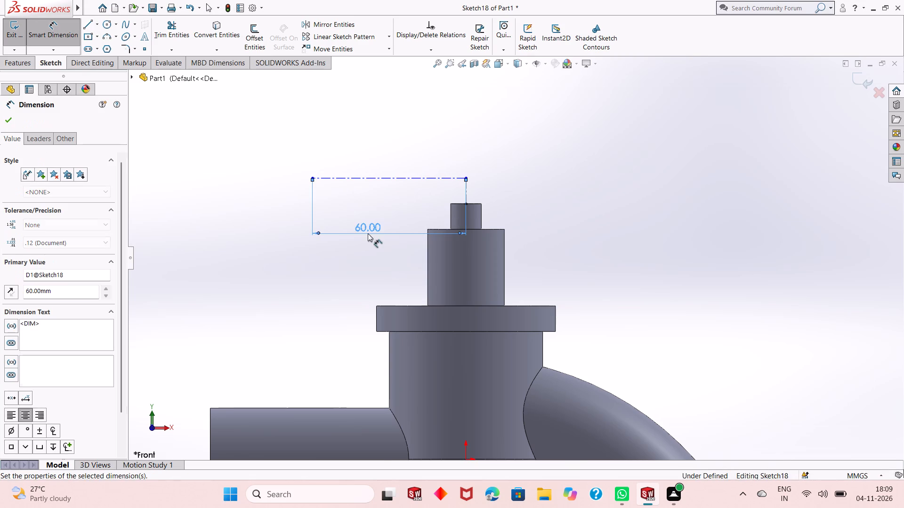
{"action": "left_click", "coordinate": [468, 191]}
{"action": "left_click", "coordinate": [476, 191]}
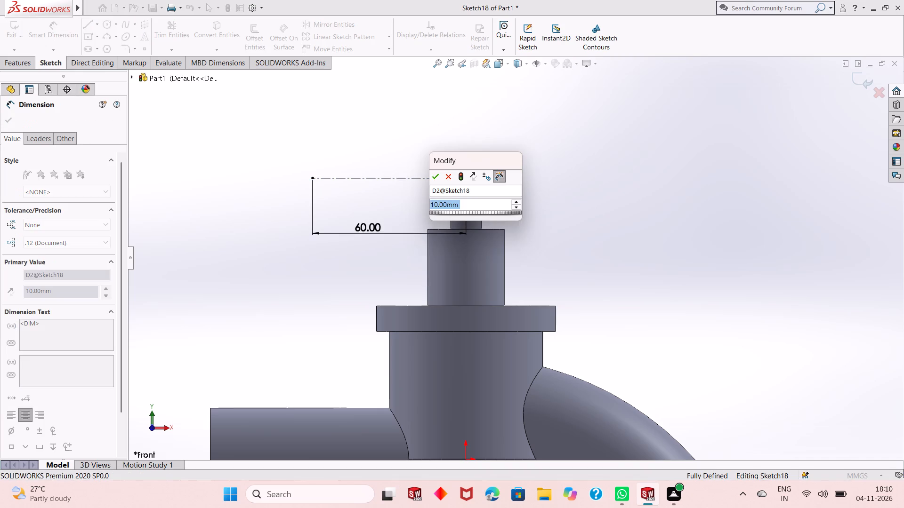
{"action": "type", "text": "10"}
{"action": "key", "text": "Return"}
{"action": "right_click", "coordinate": [580, 171]}
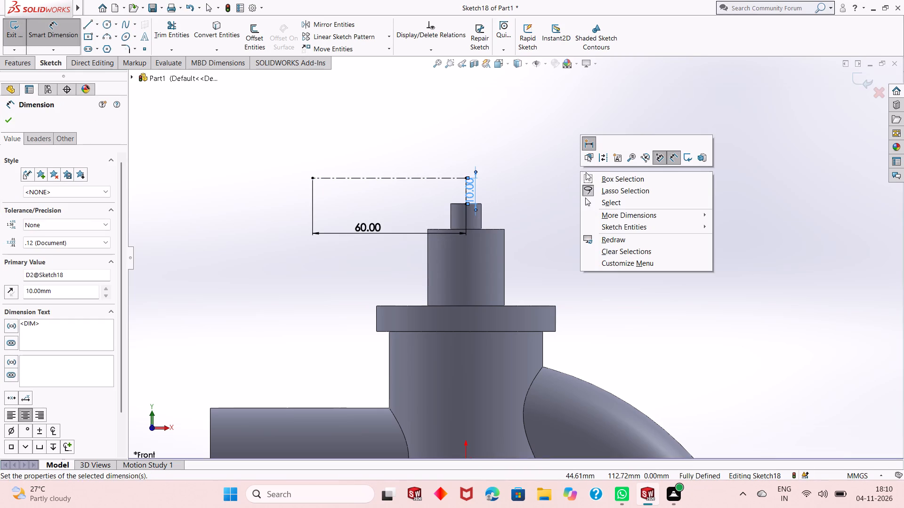
{"action": "left_click", "coordinate": [604, 205]}
{"action": "left_click_drag", "start_coordinate": [471, 199], "coordinate": [500, 202]}
{"action": "left_click", "coordinate": [583, 180]}
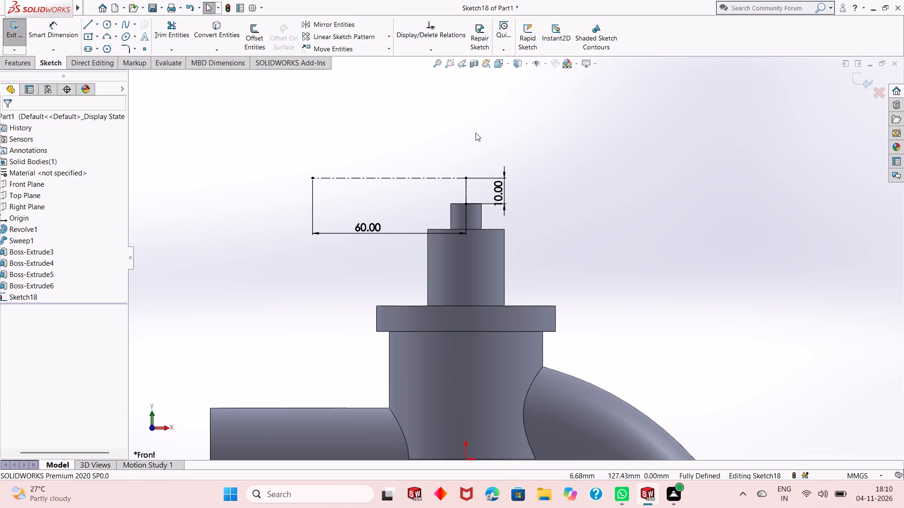
Draw a 10 mm vertical solid line upwards from the free end of the horizontal centerline.
{"action": "left_click", "coordinate": [87, 20]}
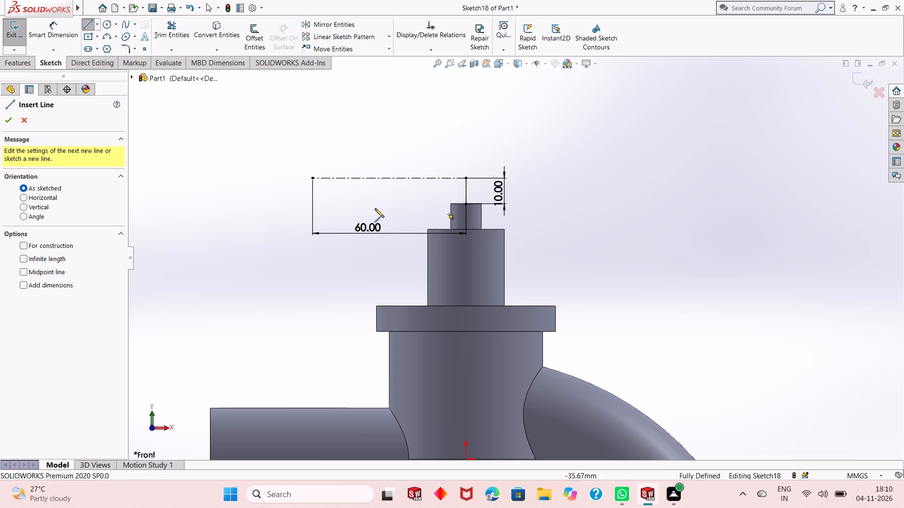
{"action": "left_click", "coordinate": [312, 178]}
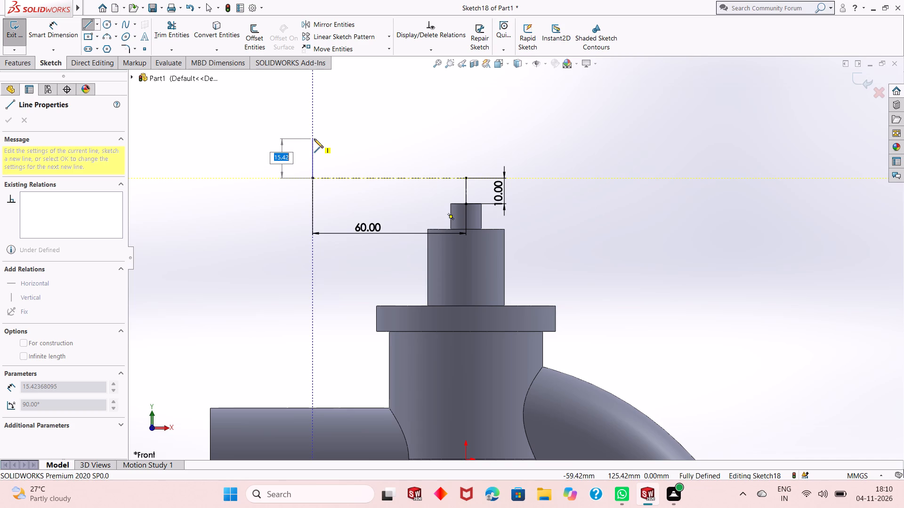
{"action": "type", "text": "10"}
{"action": "key", "text": "Return"}
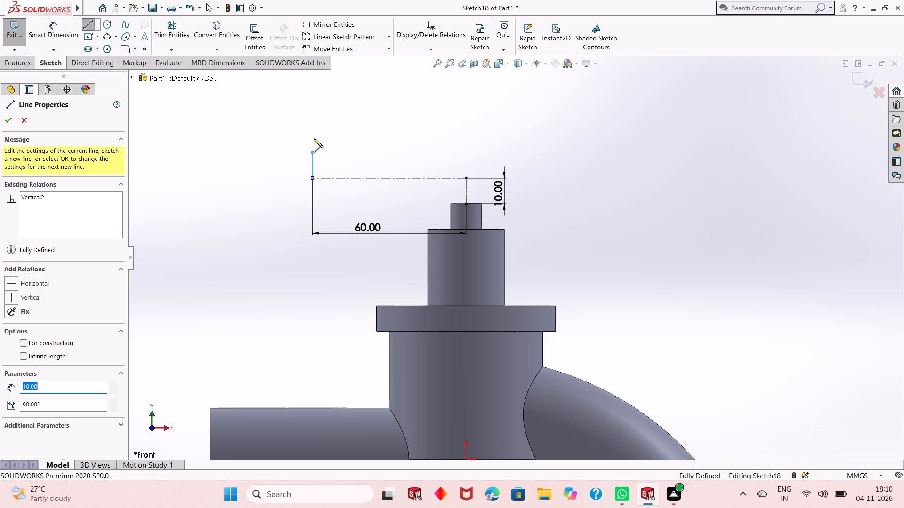
{"action": "key", "text": "Escape"}
{"action": "key", "text": "Escape"}
{"action": "key", "text": "Escape"}
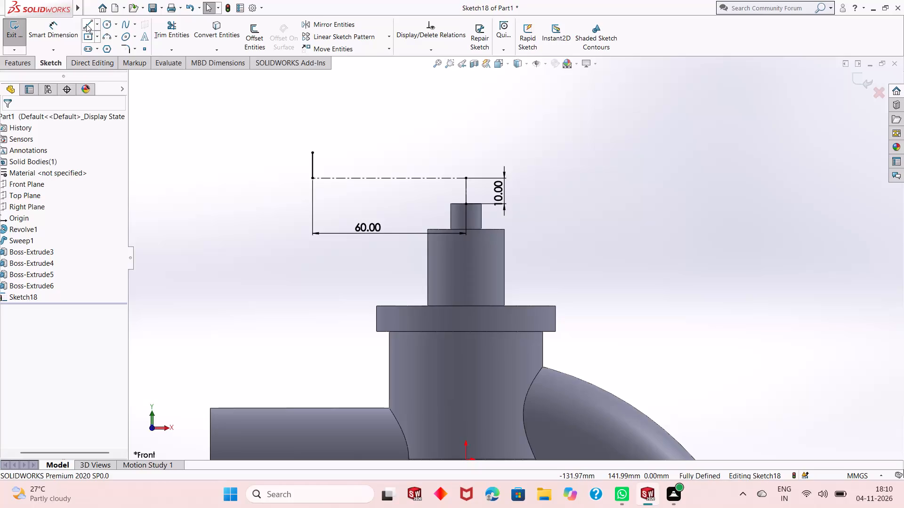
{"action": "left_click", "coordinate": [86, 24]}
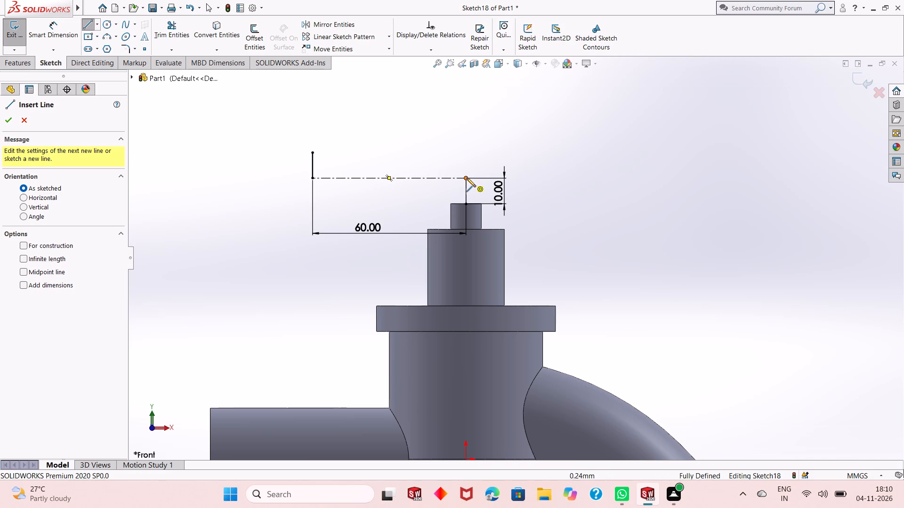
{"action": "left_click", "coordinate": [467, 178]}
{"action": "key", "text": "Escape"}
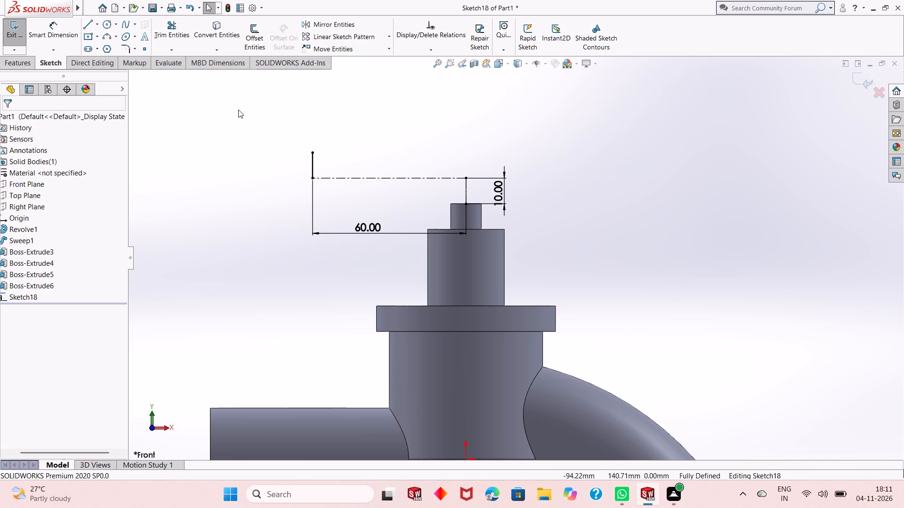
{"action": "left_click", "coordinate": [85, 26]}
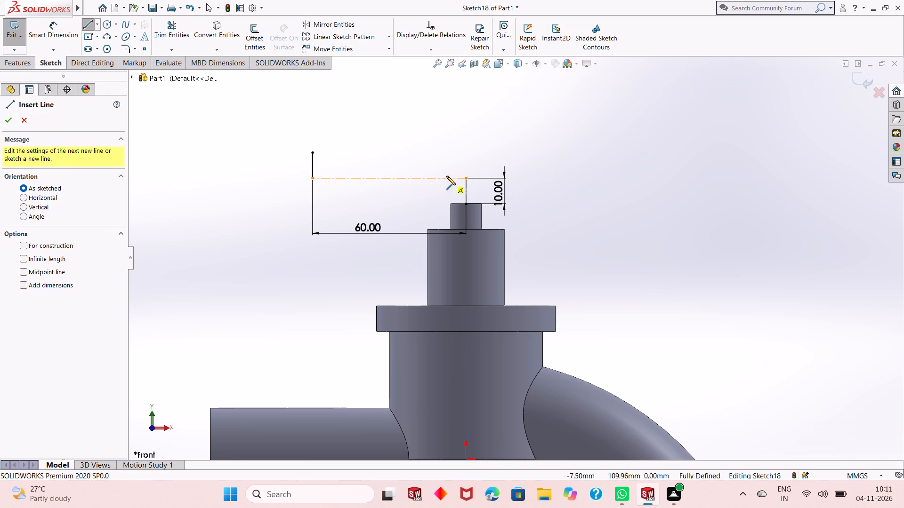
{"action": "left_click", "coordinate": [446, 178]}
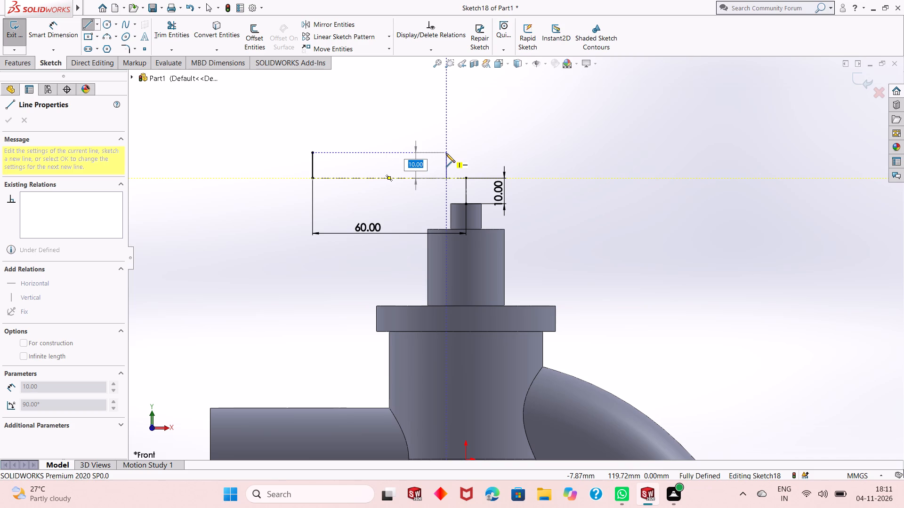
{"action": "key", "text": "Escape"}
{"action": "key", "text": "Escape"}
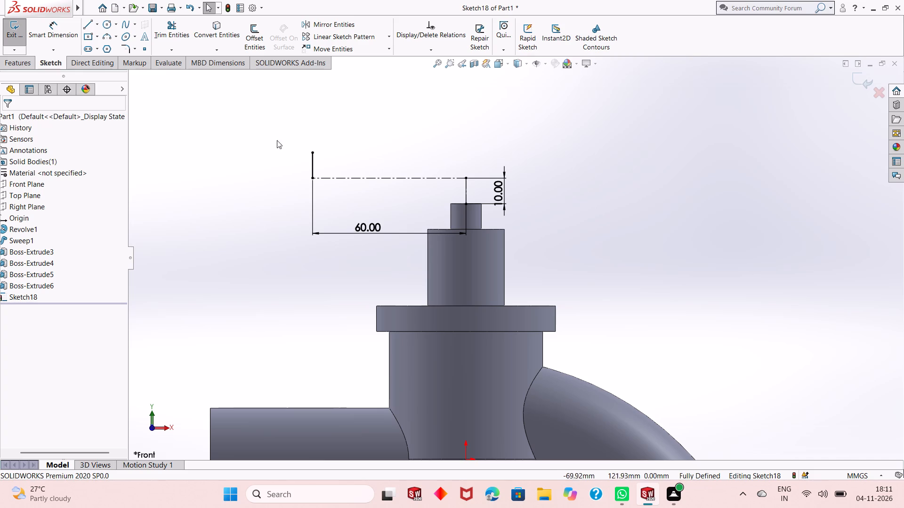
Draw a gently descending line about 50 mm long from the short vertical line's top to about 5 mm above the horizontal centerline.
{"action": "left_click", "coordinate": [86, 27]}
{"action": "left_click", "coordinate": [314, 152]}
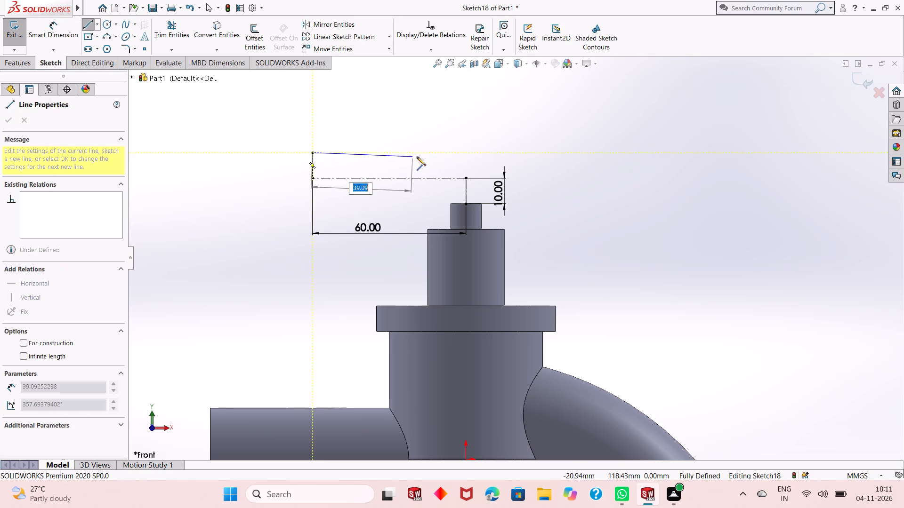
{"action": "left_click", "coordinate": [439, 164]}
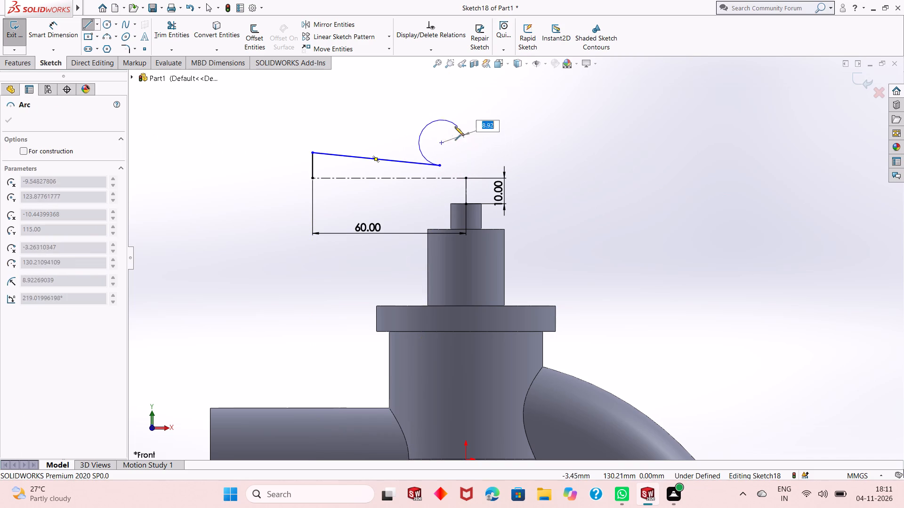
{"action": "key", "text": "Escape"}
Draw an arc of about 5.7 mm radius from the sloping line's lower end to a point directly above the vertical centerline.
{"action": "left_click", "coordinate": [92, 24]}
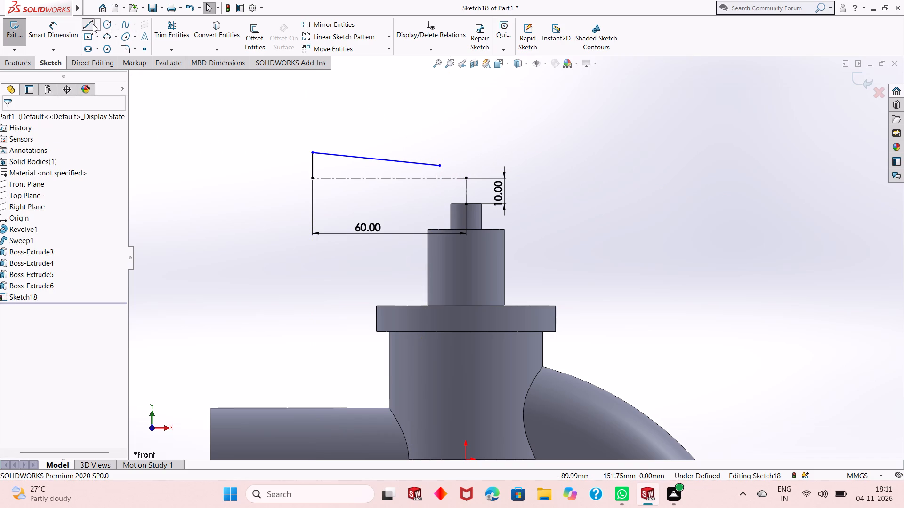
{"action": "left_click", "coordinate": [439, 166]}
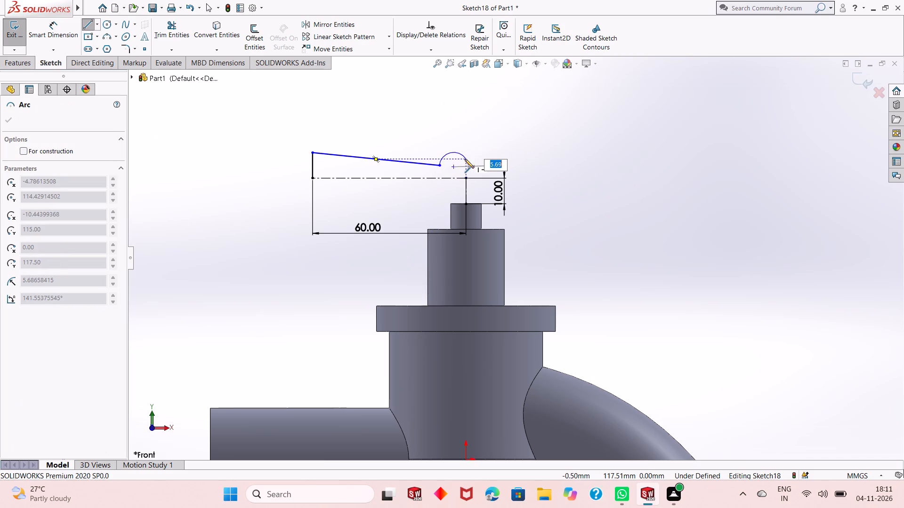
{"action": "left_click", "coordinate": [465, 159]}
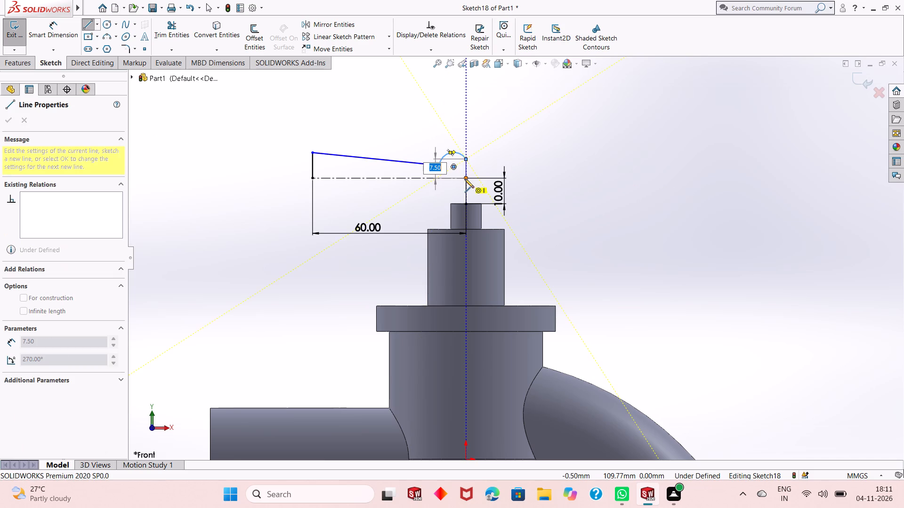
Draw a 7.5 mm vertical line from the arc's upper end down to the centerlines' intersection and convert it to construction geometry.
{"action": "left_click", "coordinate": [465, 179]}
{"action": "key", "text": "Escape"}
{"action": "key", "text": "Escape"}
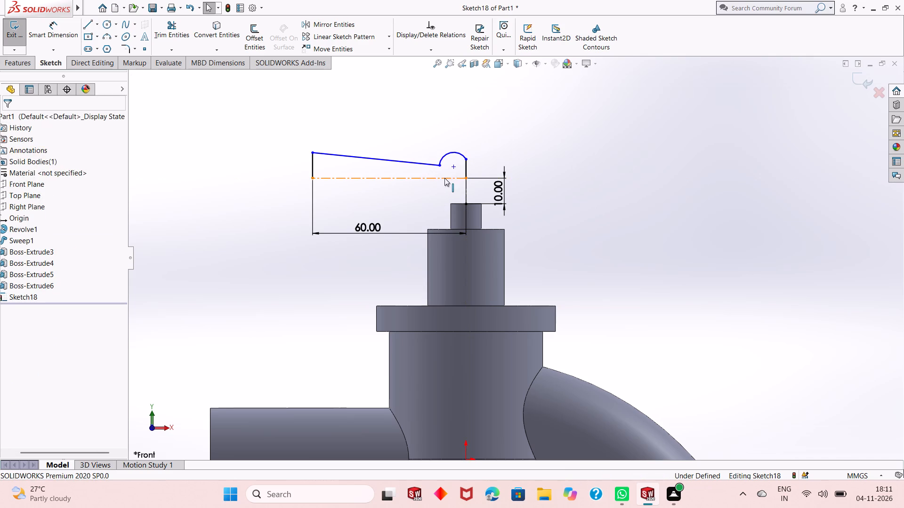
{"action": "left_click", "coordinate": [465, 169]}
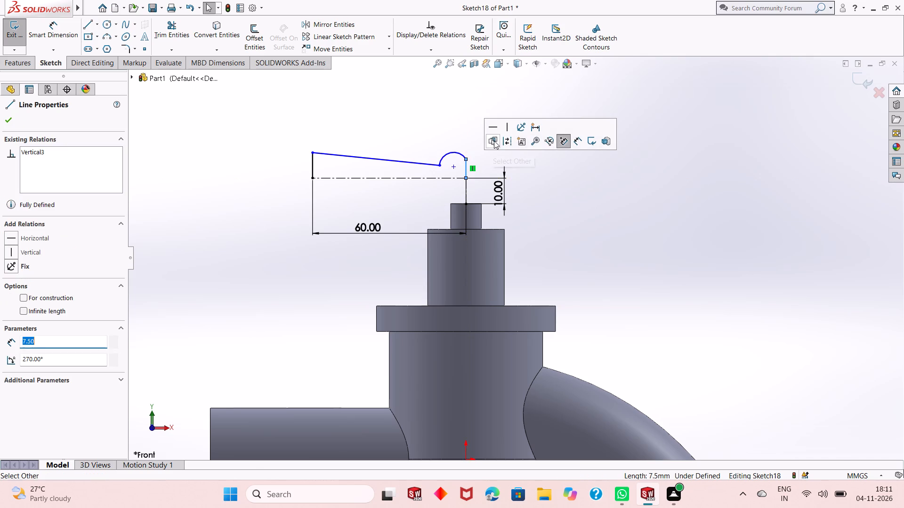
{"action": "left_click", "coordinate": [502, 138]}
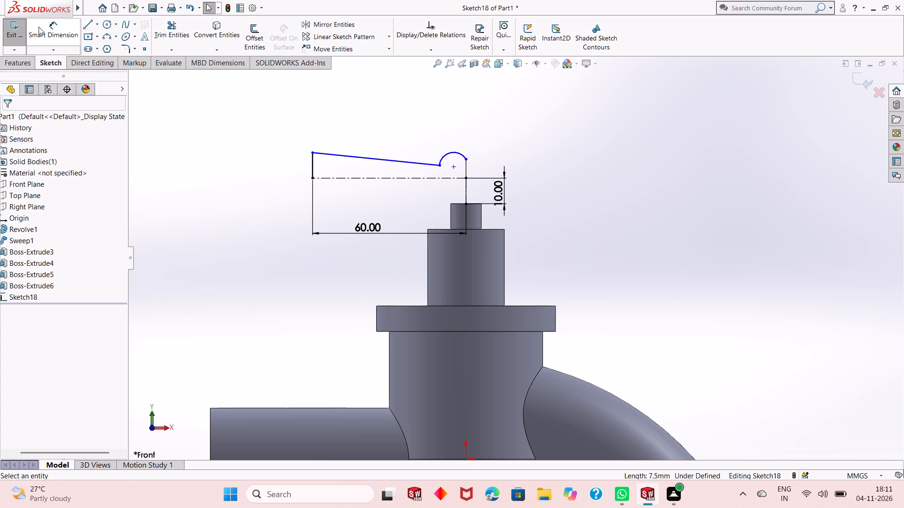
Dimension the short vertical line at the handle profile's free end at 10 mm.
{"action": "left_click", "coordinate": [45, 28]}
{"action": "left_click", "coordinate": [312, 160]}
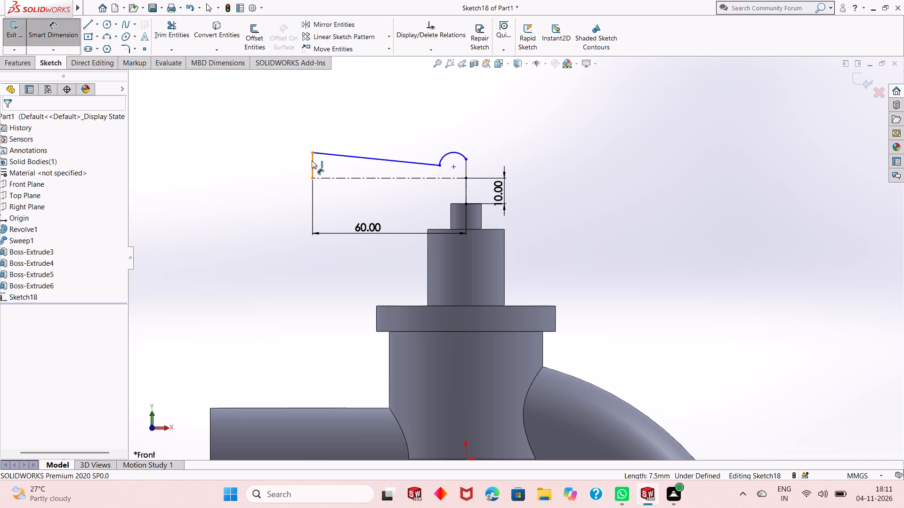
{"action": "left_click", "coordinate": [274, 176]}
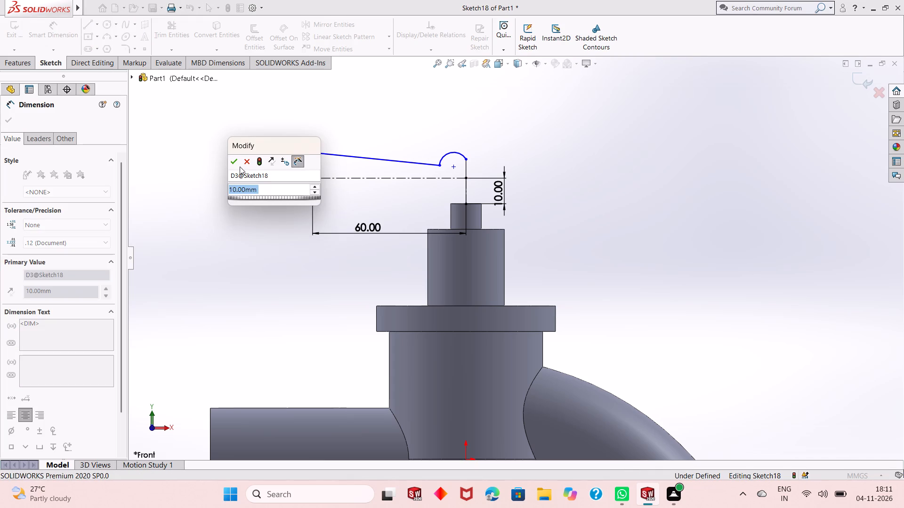
{"action": "left_click", "coordinate": [236, 164]}
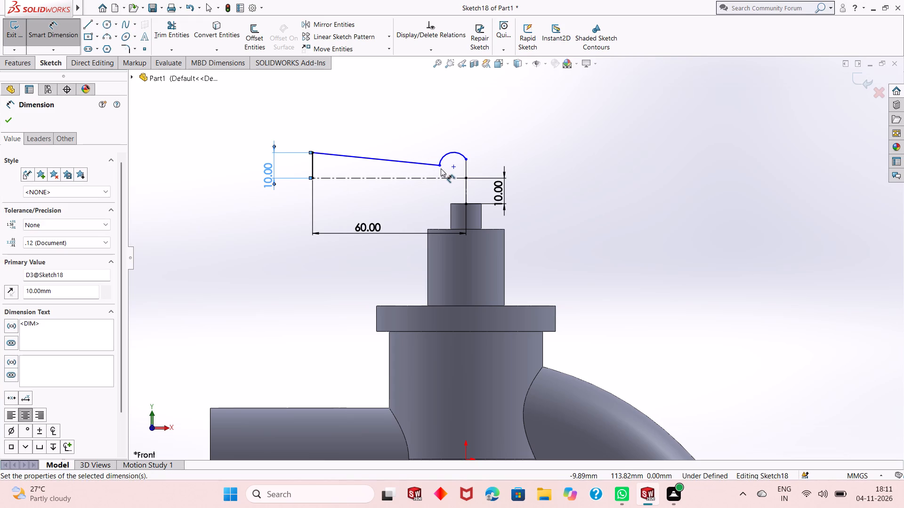
Dimension the height of the corner between the sloping line and the arc above the horizontal centerline at 4 mm.
{"action": "left_click", "coordinate": [440, 167]}
{"action": "left_click", "coordinate": [440, 178]}
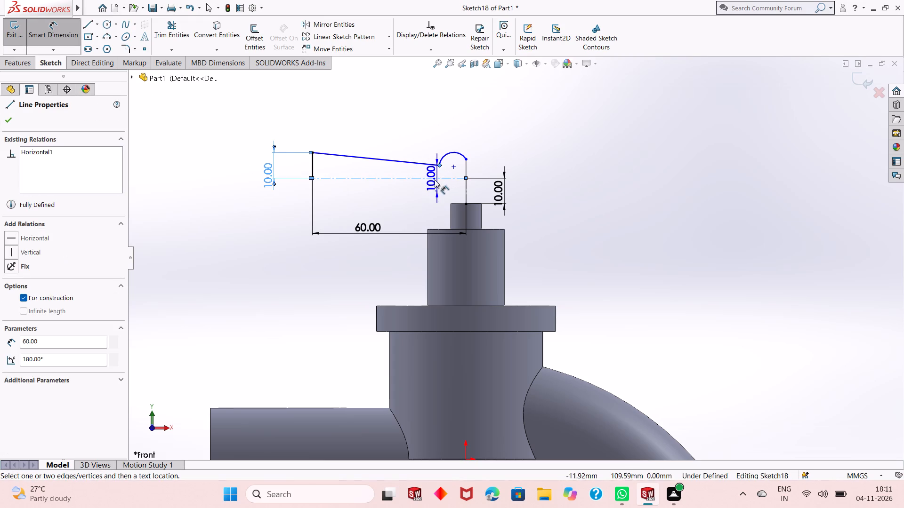
{"action": "left_click", "coordinate": [433, 182]}
{"action": "key", "text": "8"}
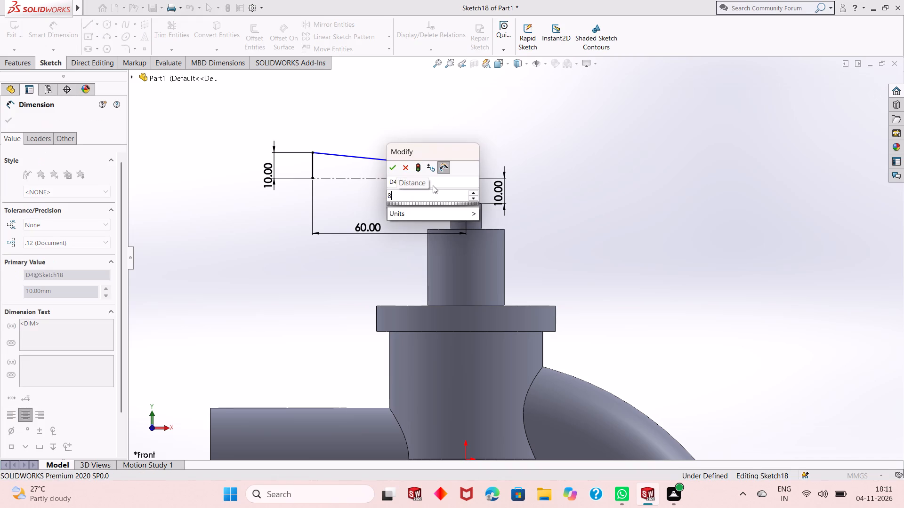
{"action": "key", "text": "BackSpace"}
{"action": "key", "text": "4"}
{"action": "key", "text": "Return"}
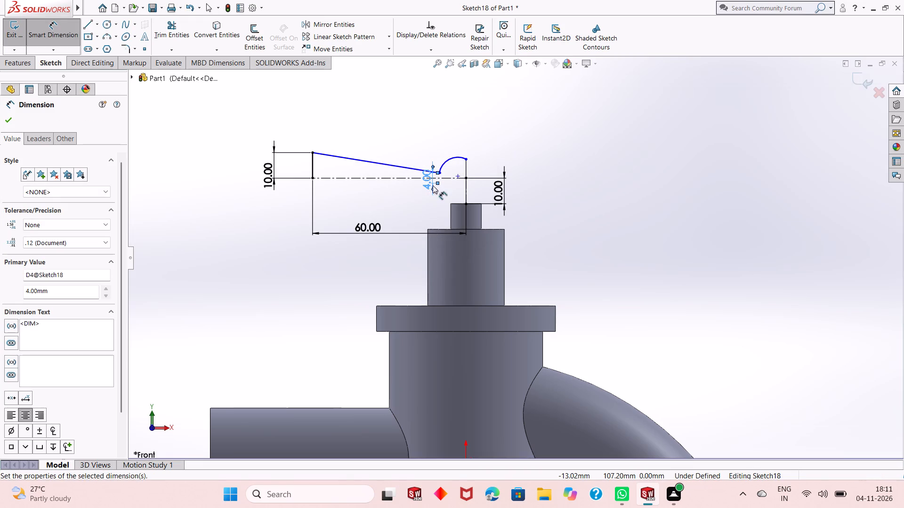
Dimension the arc's radius at 10 mm, placing the dimension above the profile.
{"action": "left_click", "coordinate": [458, 160]}
{"action": "left_click", "coordinate": [459, 156]}
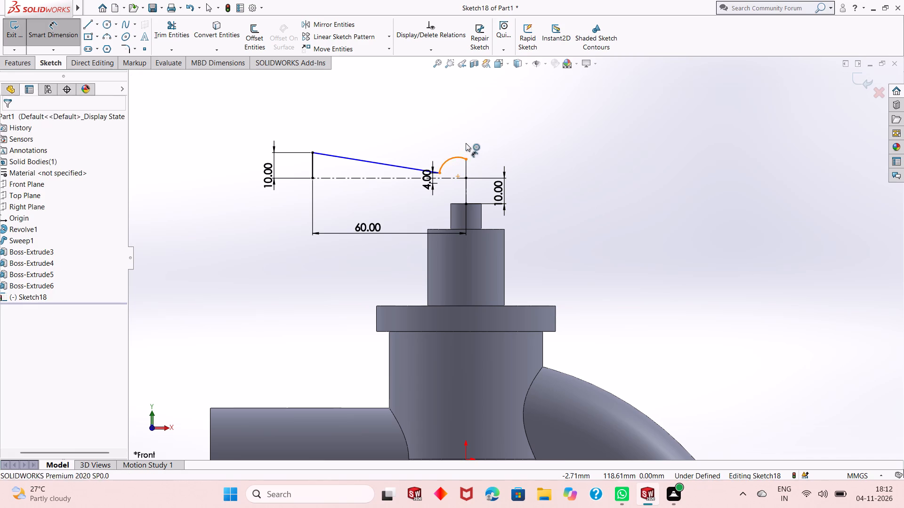
{"action": "left_click", "coordinate": [474, 115]}
{"action": "type", "text": "10"}
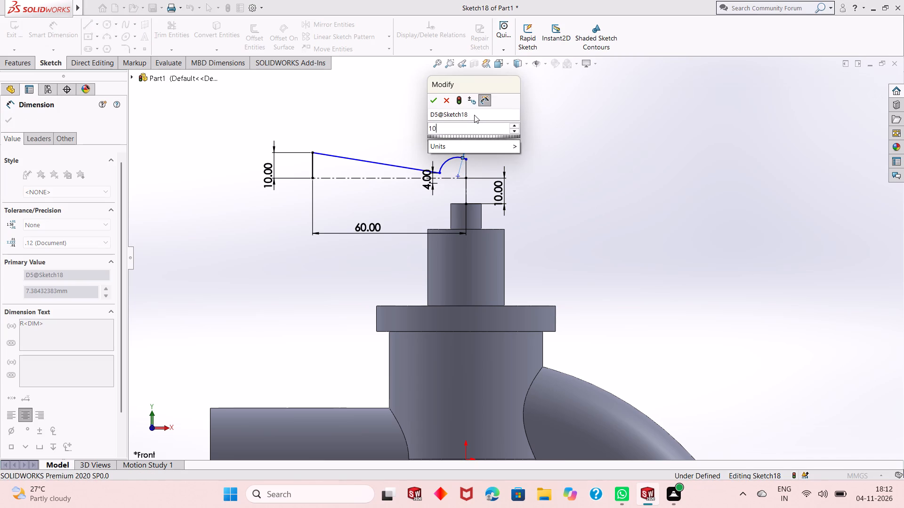
{"action": "key", "text": "Return"}
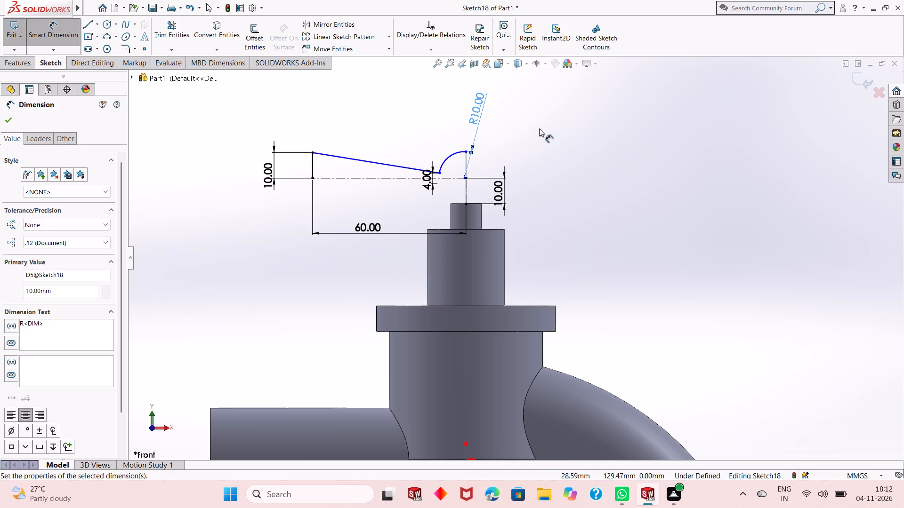
{"action": "right_click", "coordinate": [542, 156]}
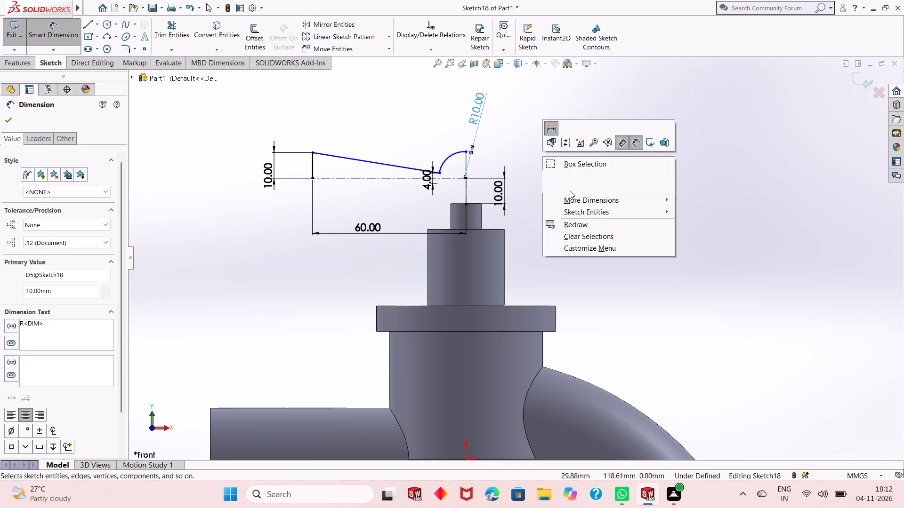
{"action": "left_click", "coordinate": [570, 190]}
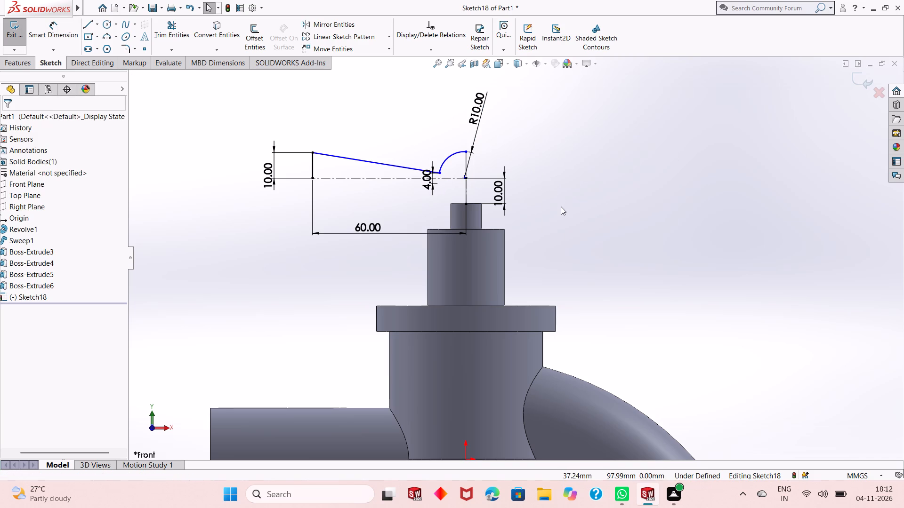
Draw a vertical line down from the horizontal centerline's free end and a horizontal line from it to beneath the arc's lower end.
{"action": "left_click", "coordinate": [89, 24]}
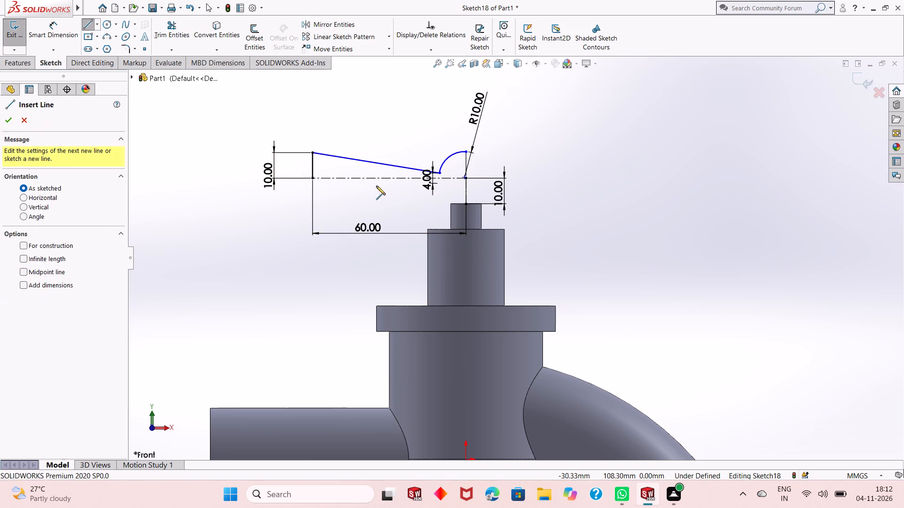
{"action": "left_click", "coordinate": [315, 178]}
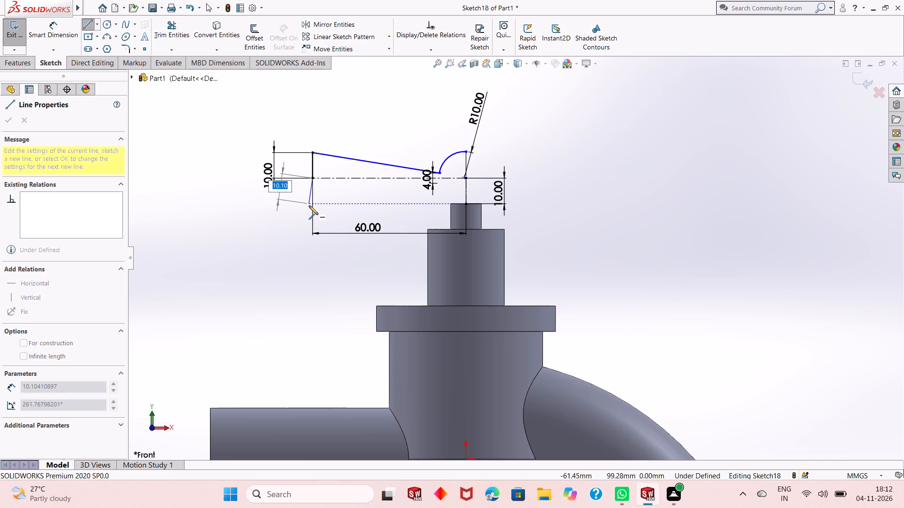
{"action": "left_click", "coordinate": [310, 209]}
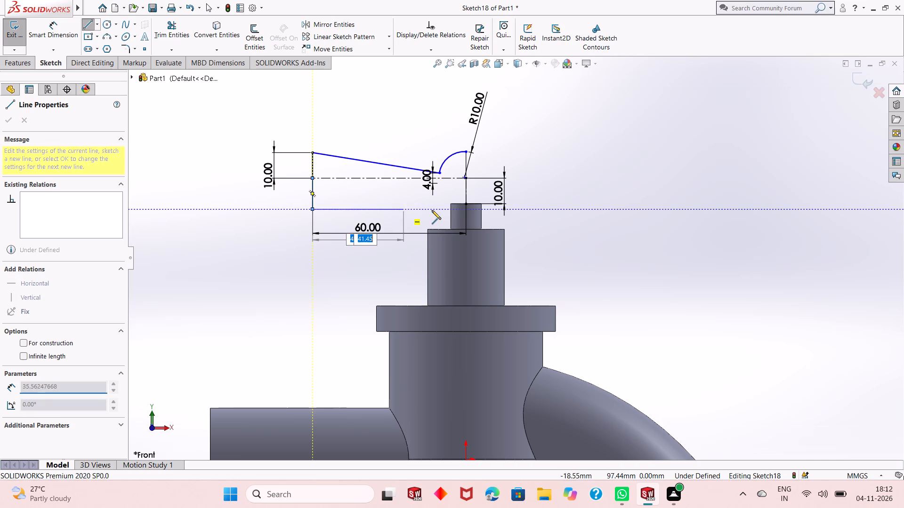
{"action": "left_click", "coordinate": [437, 208]}
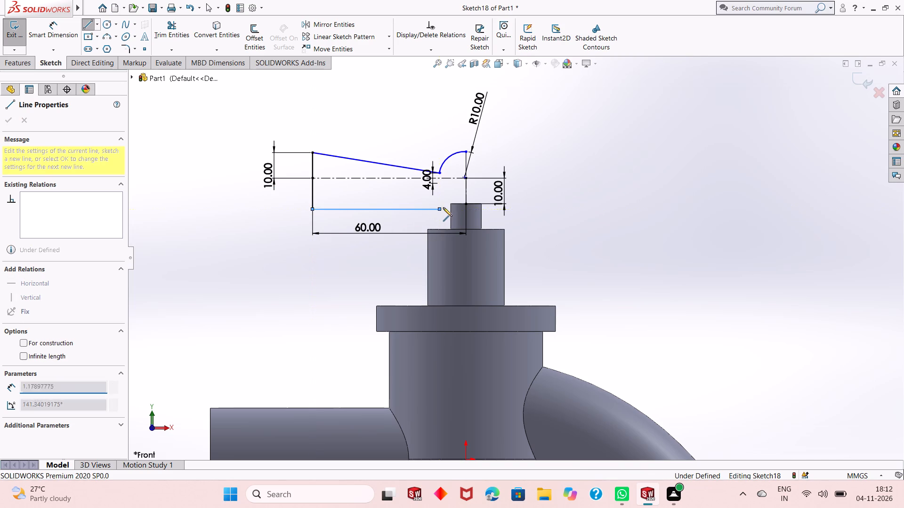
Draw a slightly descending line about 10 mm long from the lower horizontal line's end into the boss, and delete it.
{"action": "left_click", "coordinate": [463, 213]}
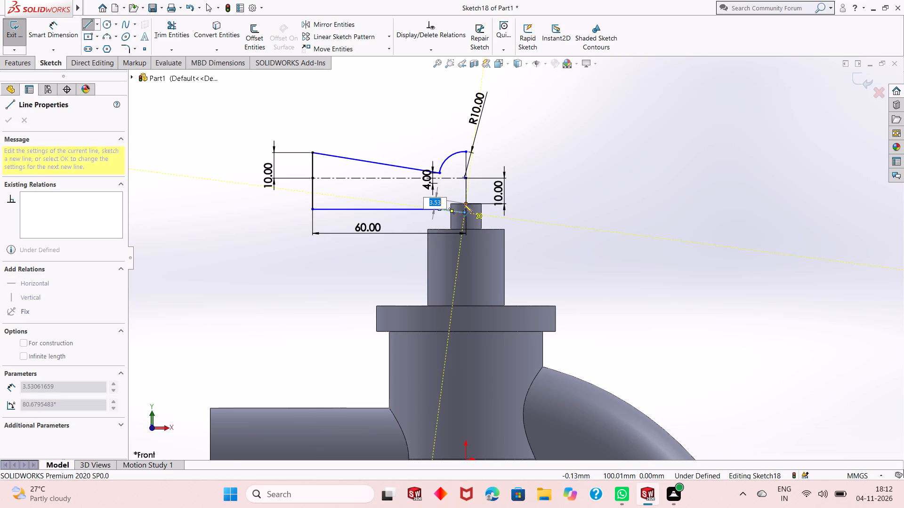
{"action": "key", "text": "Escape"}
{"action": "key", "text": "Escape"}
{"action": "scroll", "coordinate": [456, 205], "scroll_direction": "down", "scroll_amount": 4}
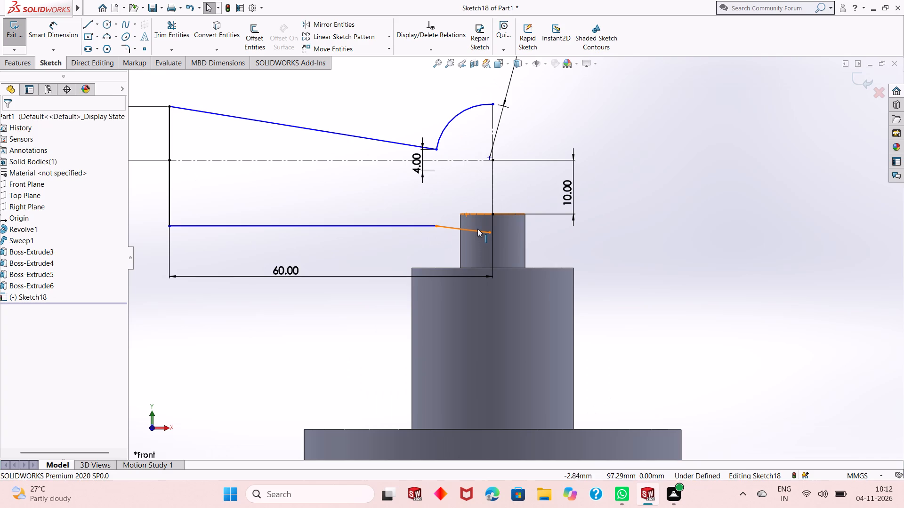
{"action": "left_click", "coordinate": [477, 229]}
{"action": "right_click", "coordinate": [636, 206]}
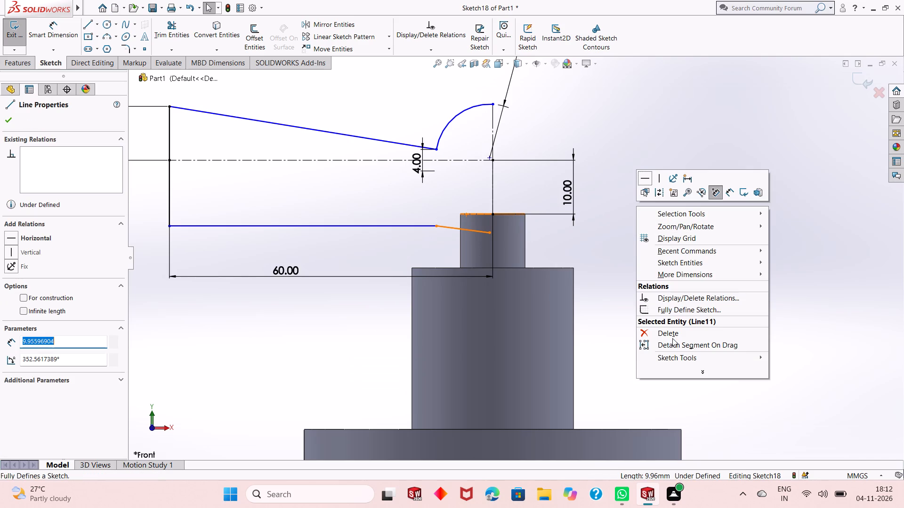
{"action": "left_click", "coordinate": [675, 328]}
Draw a rising line from the lower horizontal line's end to the midpoint of the boss's top edge.
{"action": "left_click", "coordinate": [86, 25]}
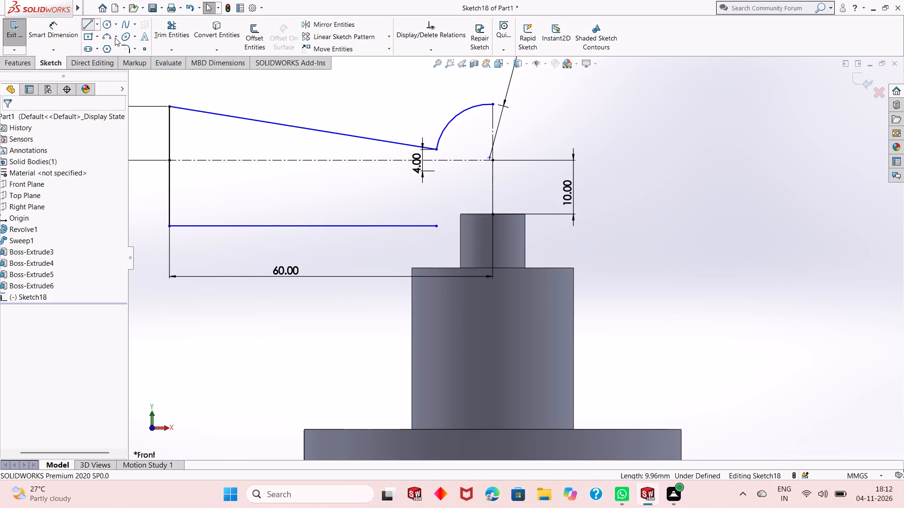
{"action": "left_click", "coordinate": [437, 228]}
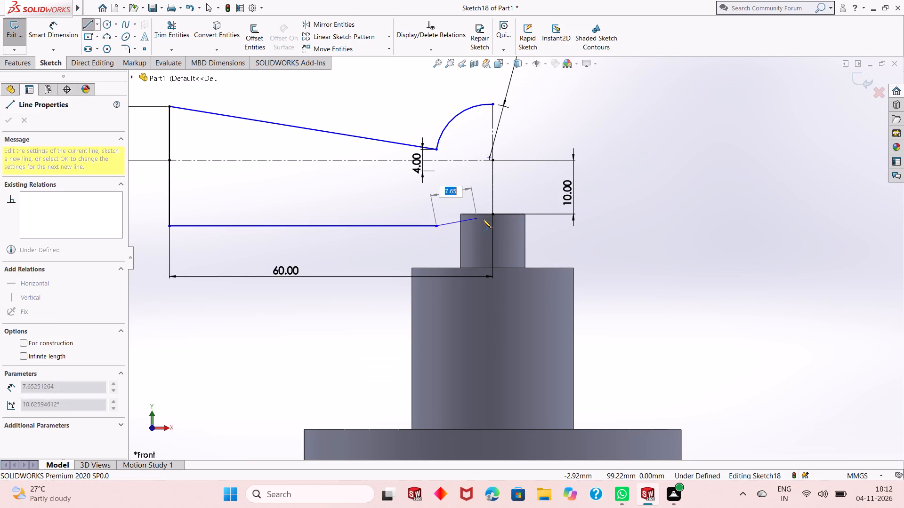
{"action": "left_click", "coordinate": [494, 215]}
{"action": "key", "text": "Escape"}
{"action": "key", "text": "Escape"}
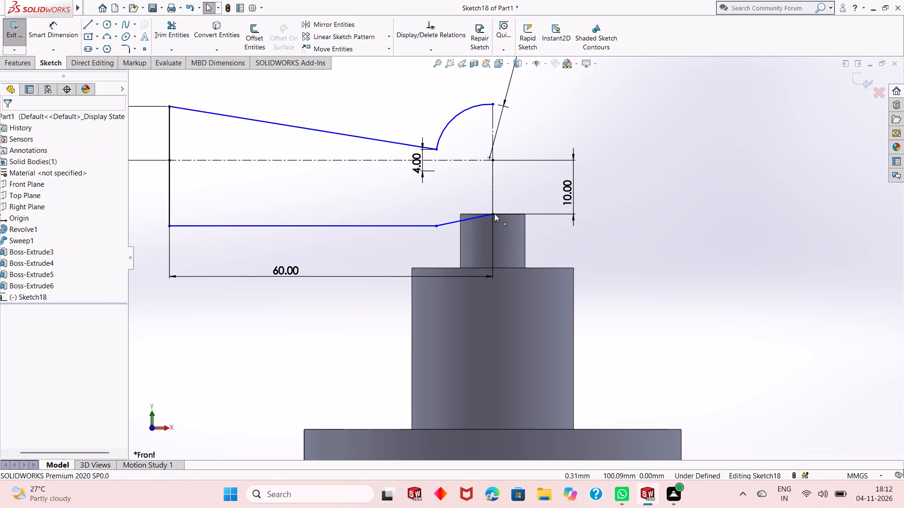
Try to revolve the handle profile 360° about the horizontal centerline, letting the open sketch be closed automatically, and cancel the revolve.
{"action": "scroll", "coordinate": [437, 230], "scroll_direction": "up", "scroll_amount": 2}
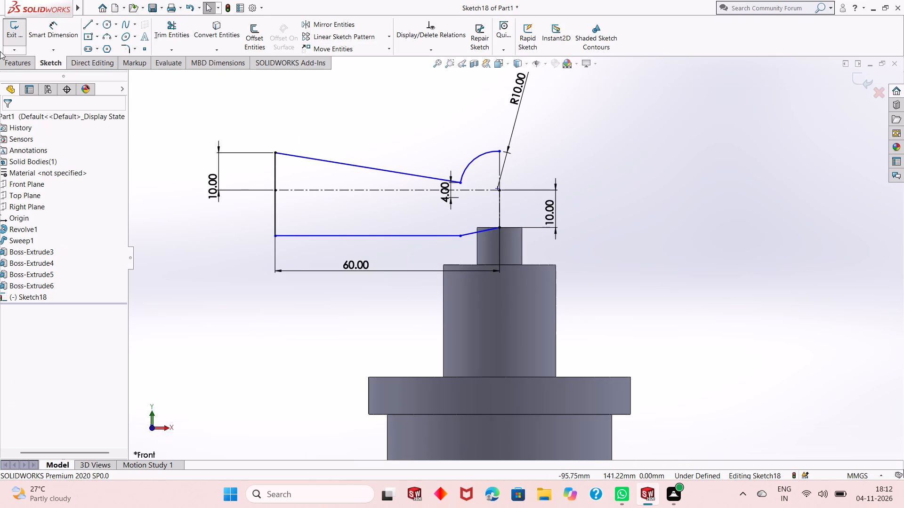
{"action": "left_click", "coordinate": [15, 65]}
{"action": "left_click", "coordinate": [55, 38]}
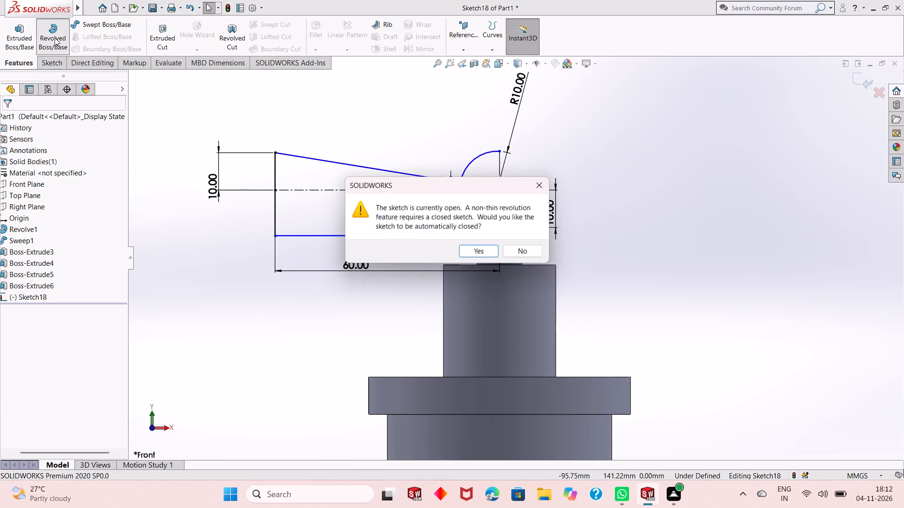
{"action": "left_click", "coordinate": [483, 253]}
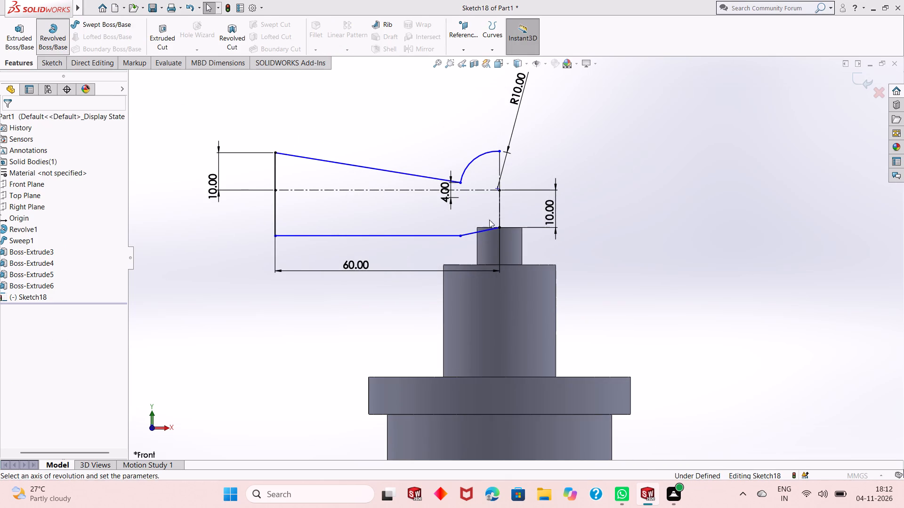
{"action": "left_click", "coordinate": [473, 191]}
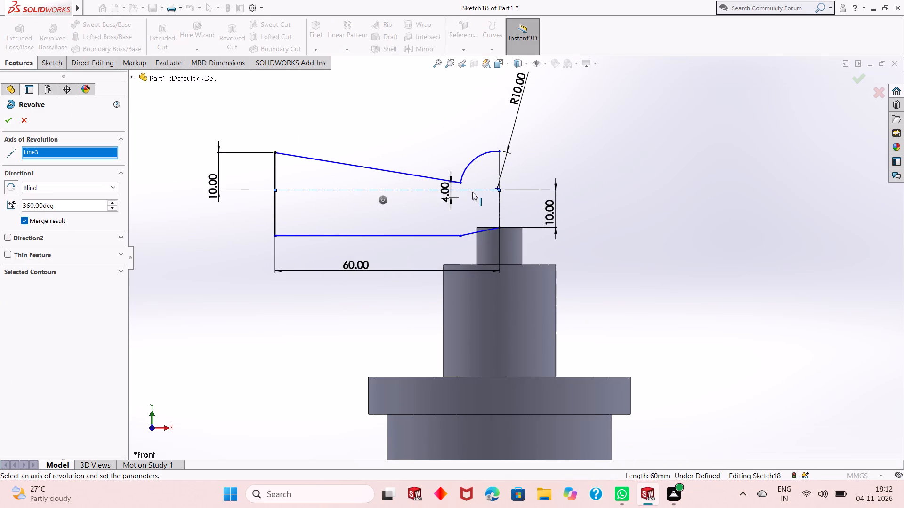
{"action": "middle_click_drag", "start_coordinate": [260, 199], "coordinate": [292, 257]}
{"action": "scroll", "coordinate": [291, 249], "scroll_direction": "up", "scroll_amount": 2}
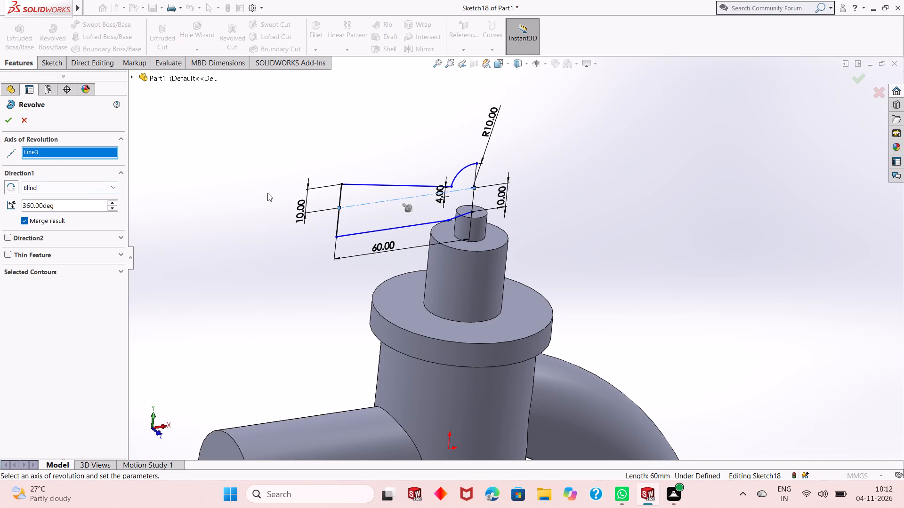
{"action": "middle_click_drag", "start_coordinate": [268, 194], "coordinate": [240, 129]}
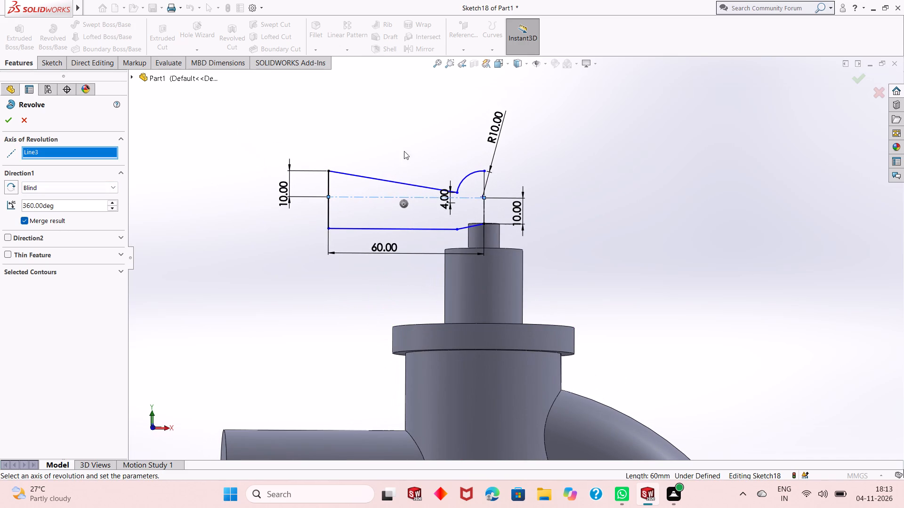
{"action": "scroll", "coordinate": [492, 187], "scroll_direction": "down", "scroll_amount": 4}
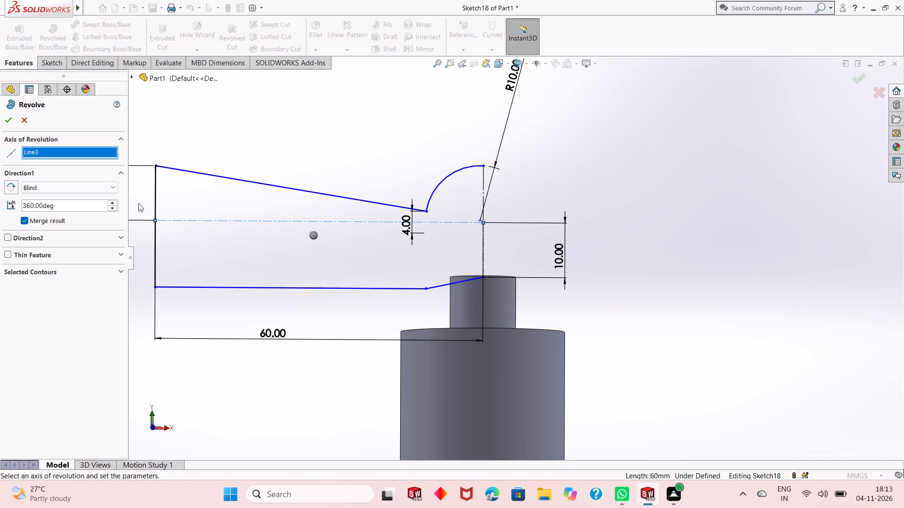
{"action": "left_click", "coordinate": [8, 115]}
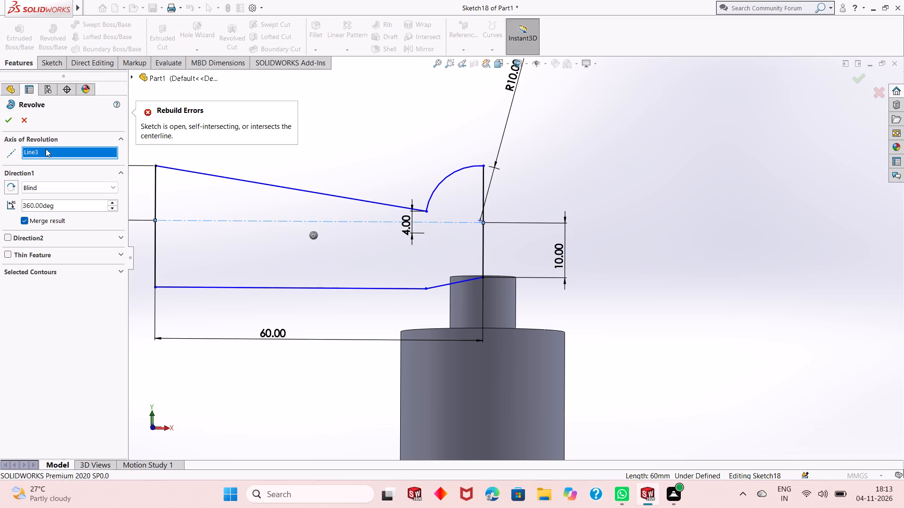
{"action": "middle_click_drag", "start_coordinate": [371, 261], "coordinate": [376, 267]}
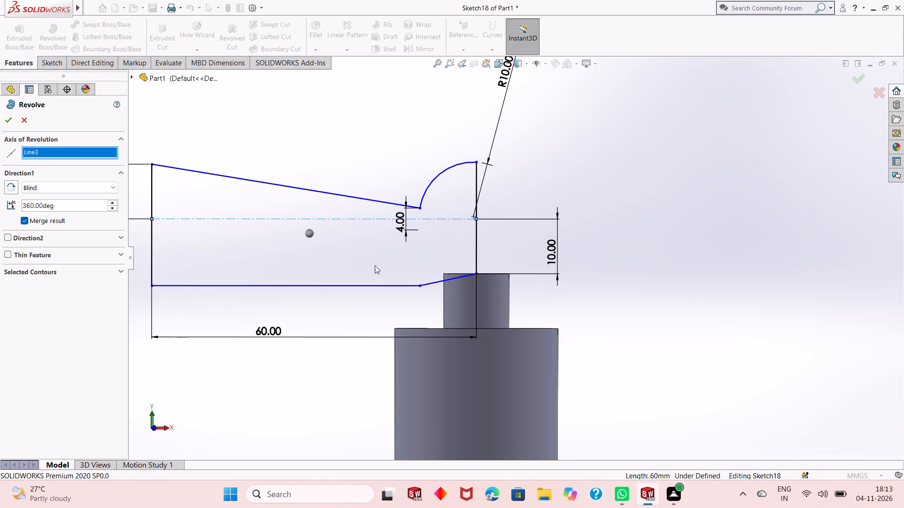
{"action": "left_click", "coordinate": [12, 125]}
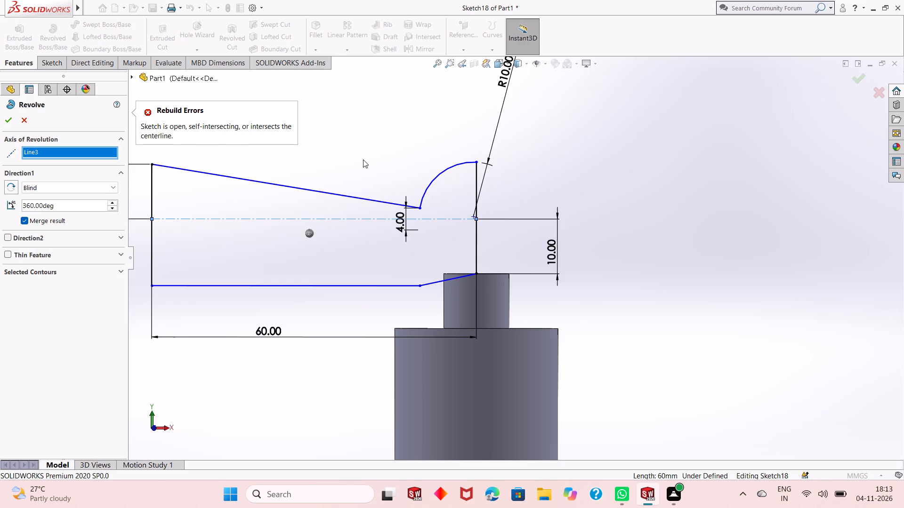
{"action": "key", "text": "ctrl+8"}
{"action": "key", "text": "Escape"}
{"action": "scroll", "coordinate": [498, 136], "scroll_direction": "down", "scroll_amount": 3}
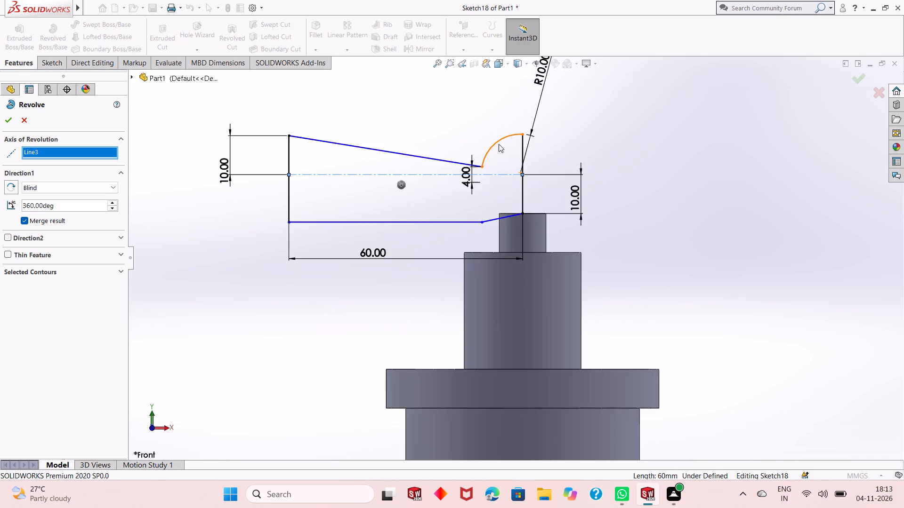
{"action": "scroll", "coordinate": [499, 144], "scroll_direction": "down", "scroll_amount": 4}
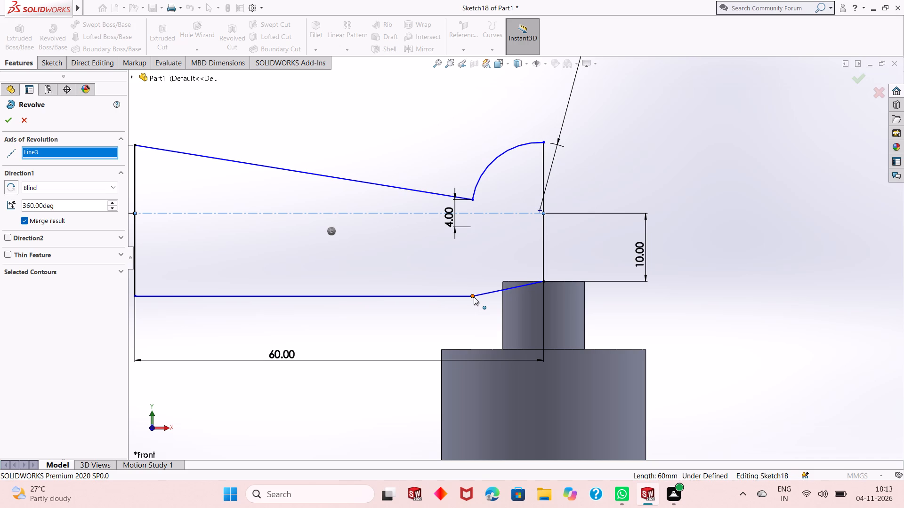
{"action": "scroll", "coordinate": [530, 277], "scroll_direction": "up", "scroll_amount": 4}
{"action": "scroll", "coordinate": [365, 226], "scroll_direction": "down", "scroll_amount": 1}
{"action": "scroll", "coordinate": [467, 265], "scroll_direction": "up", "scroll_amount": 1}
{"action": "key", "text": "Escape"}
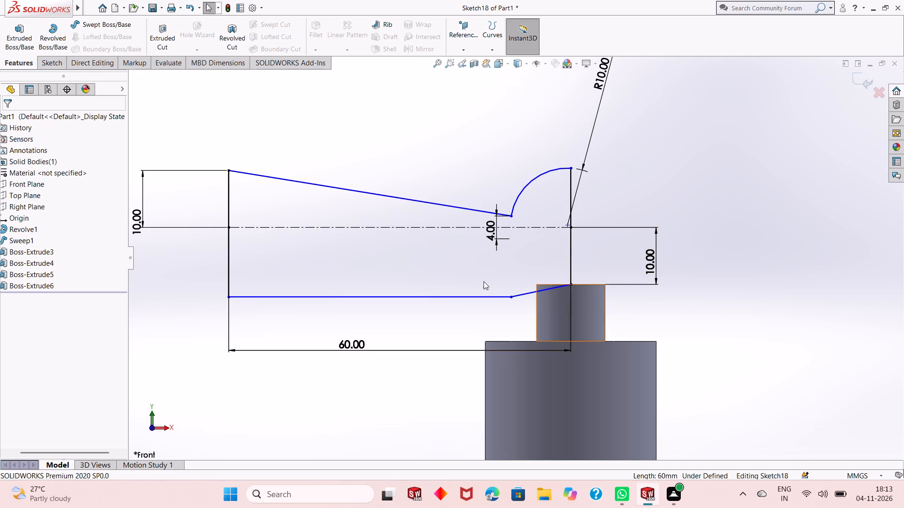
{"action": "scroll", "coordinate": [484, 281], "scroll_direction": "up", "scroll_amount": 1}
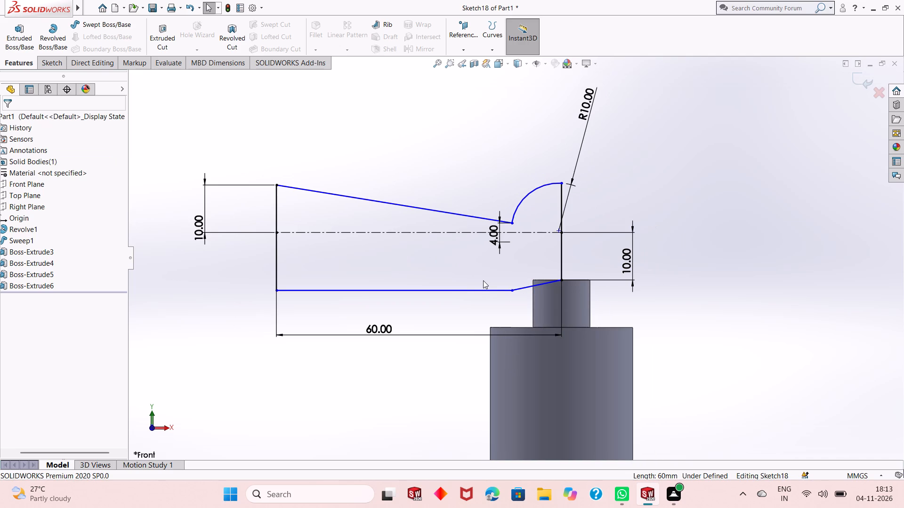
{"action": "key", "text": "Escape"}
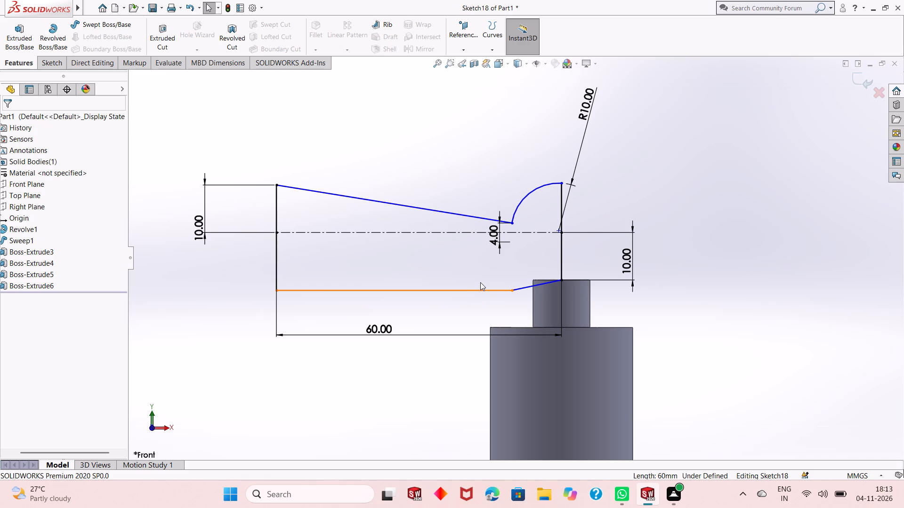
Undo the lines drawn below the horizontal centerline, back to the open upper handle profile.
{"action": "key", "text": "ctrl+z"}
{"action": "key", "text": "ctrl+z"}
{"action": "key", "text": "ctrl+z"}
{"action": "key", "text": "ctrl+z"}
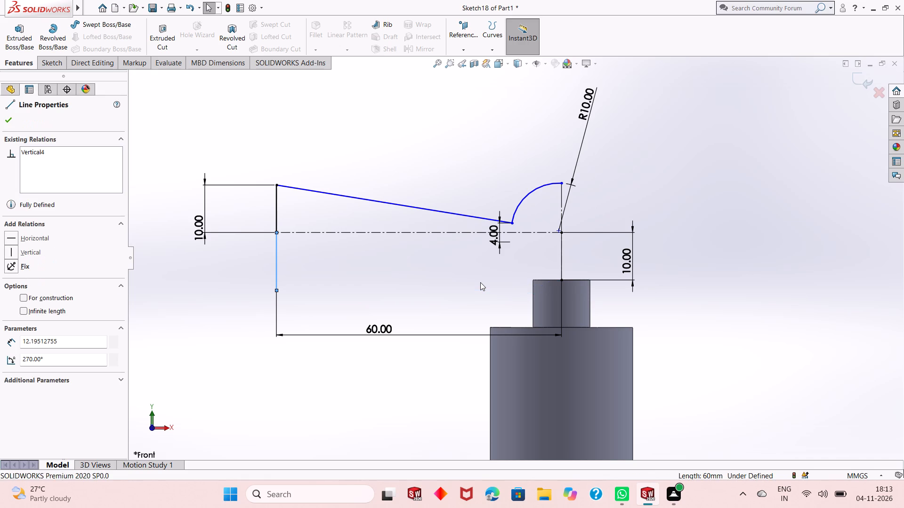
{"action": "key", "text": "ctrl+z"}
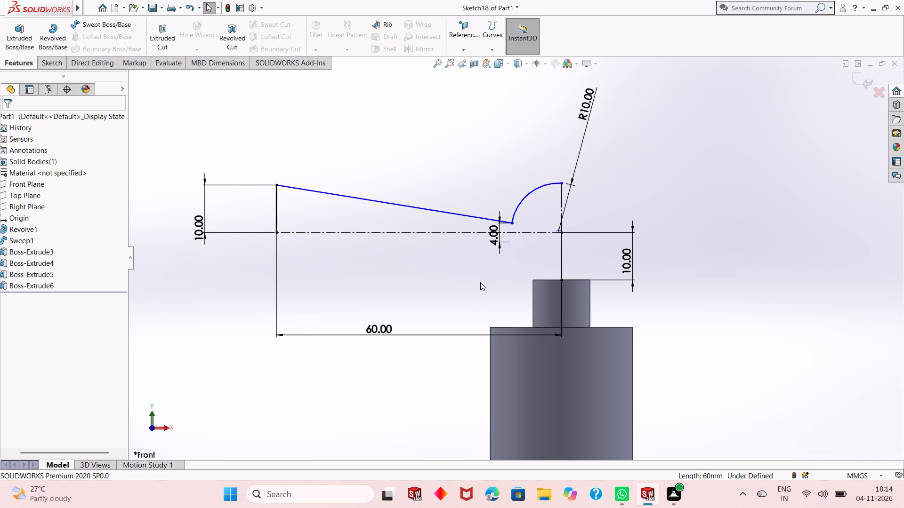
Undo the upper handle profile's dimensions, arc and tapered line, back to the vertical end line and the centerlines.
{"action": "key", "text": "ctrl+z"}
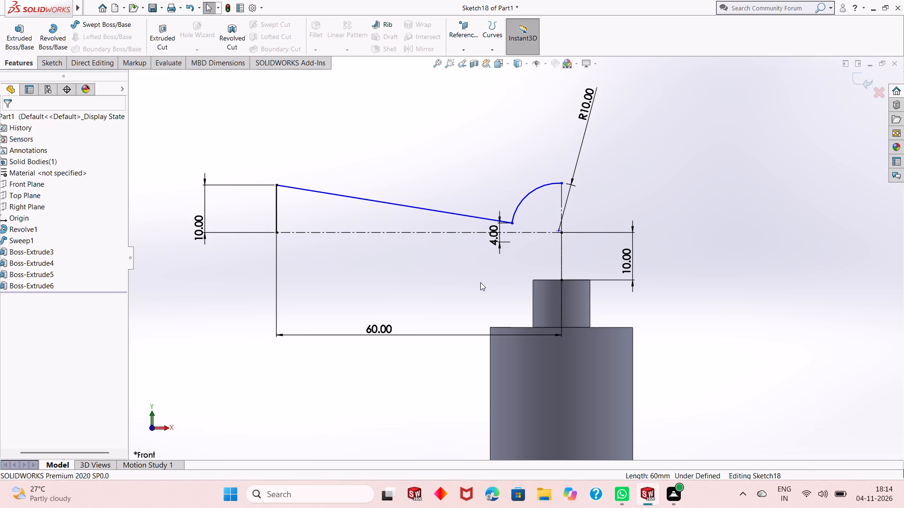
{"action": "key", "text": "ctrl+z"}
{"action": "key", "text": "ctrl+z"}
{"action": "key", "text": "ctrl+z"}
{"action": "key", "text": "ctrl+z"}
{"action": "key", "text": "ctrl+z"}
{"action": "key", "text": "ctrl+z"}
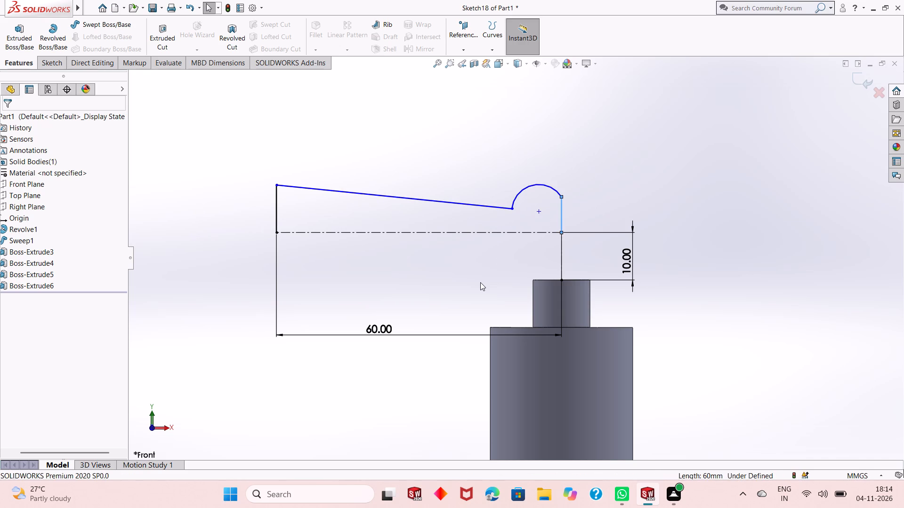
{"action": "key", "text": "ctrl+z"}
{"action": "key", "text": "ctrl+z"}
{"action": "key", "text": "ctrl+z"}
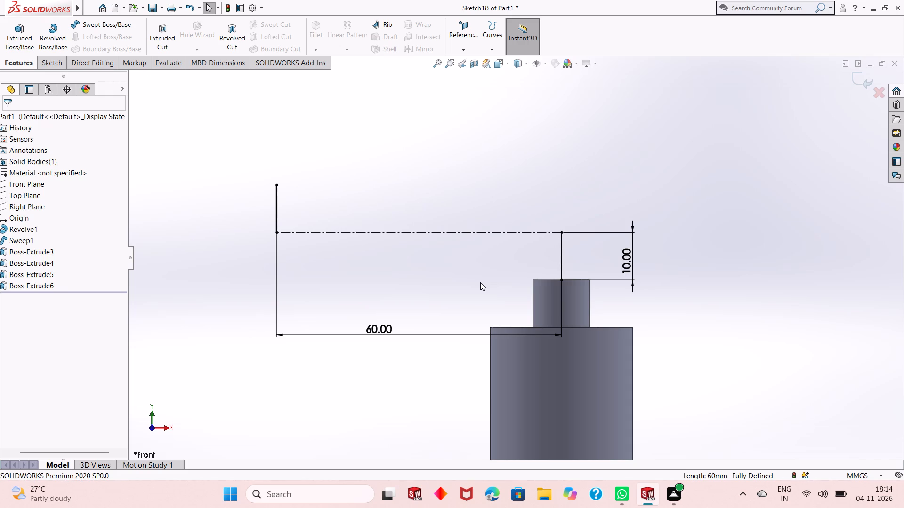
Undo the vertical end line, the horizontal centerline and the 10 mm and 60 mm dimensions above the boss.
{"action": "key", "text": "ctrl+z"}
{"action": "key", "text": "ctrl+z"}
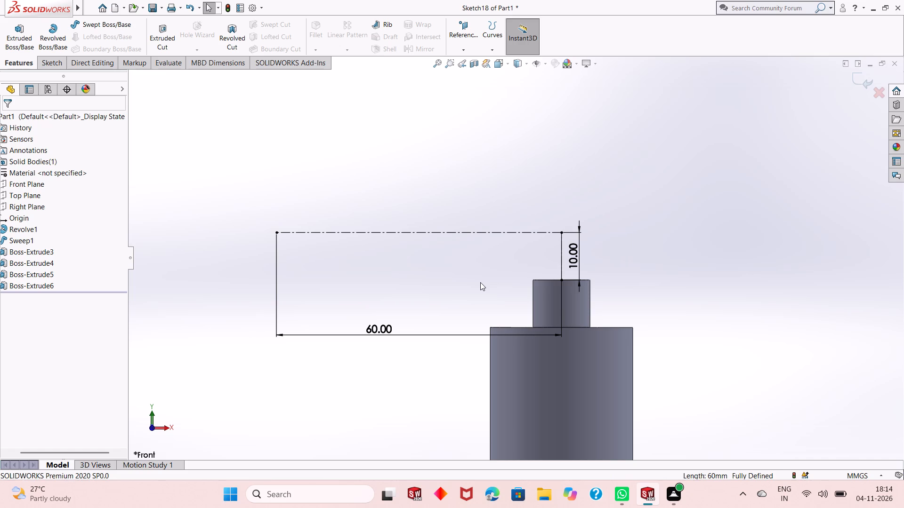
{"action": "key", "text": "ctrl+z"}
{"action": "key", "text": "ctrl+z"}
{"action": "key", "text": "ctrl+z"}
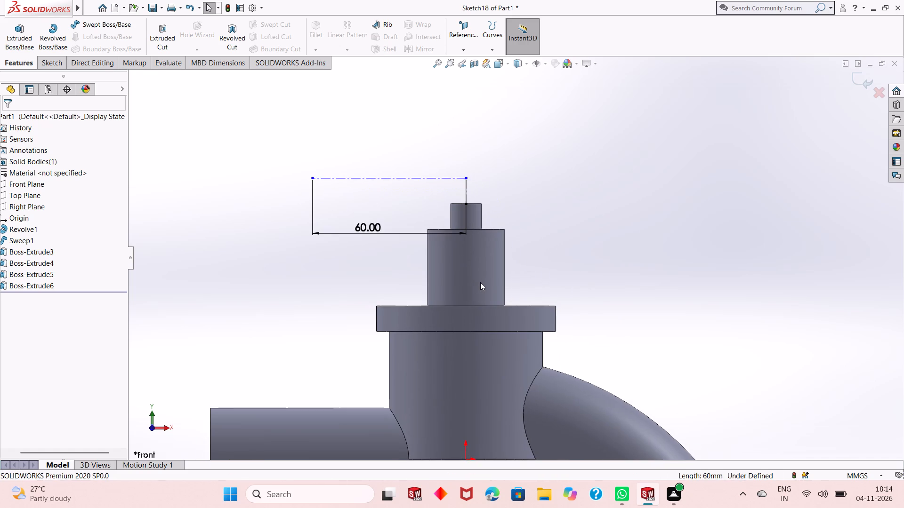
{"action": "key", "text": "ctrl+z"}
{"action": "key", "text": "ctrl+z"}
{"action": "key", "text": "ctrl+z"}
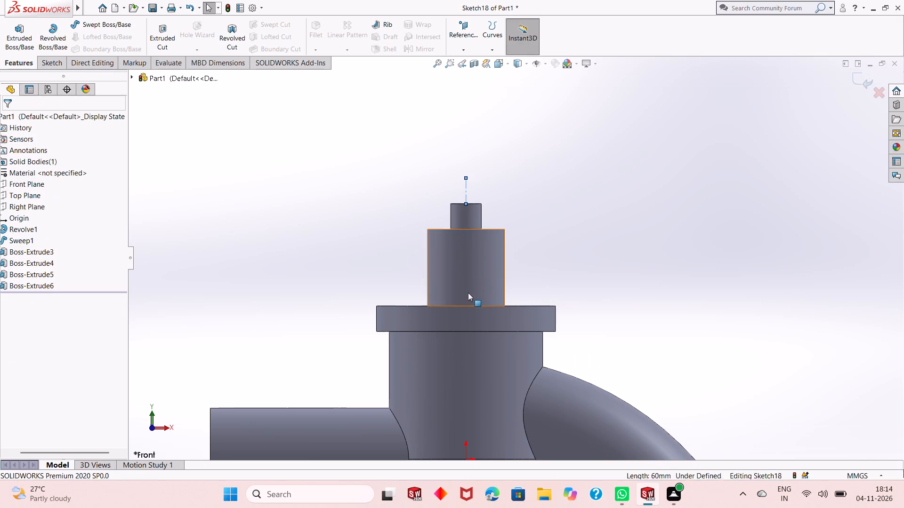
Undo the rest of the handle sketch, back to part editing with only the solid tap body.
{"action": "scroll", "coordinate": [468, 303], "scroll_direction": "up", "scroll_amount": 3}
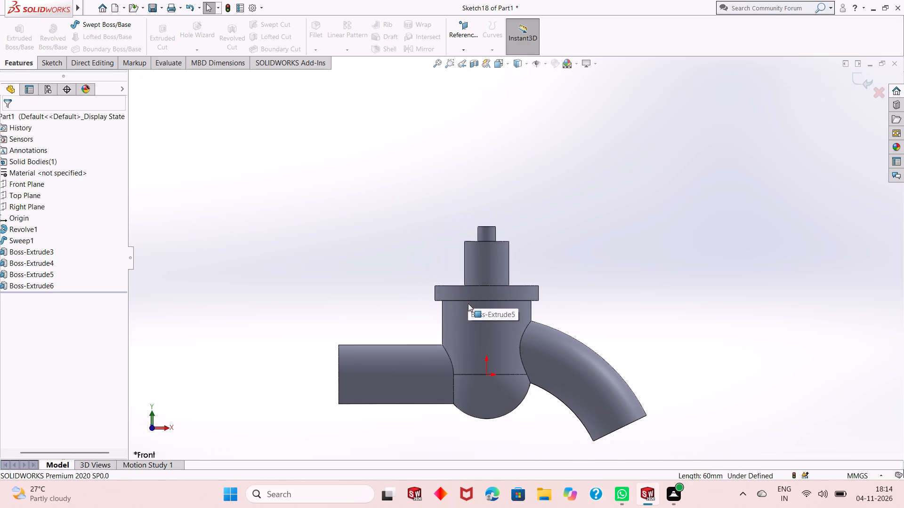
{"action": "left_click", "coordinate": [637, 274]}
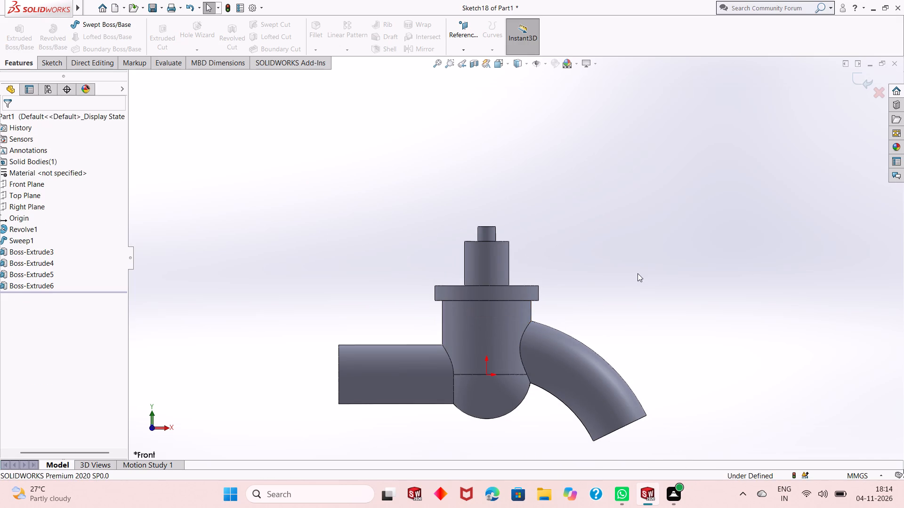
{"action": "middle_click_drag", "start_coordinate": [584, 299], "coordinate": [575, 350]}
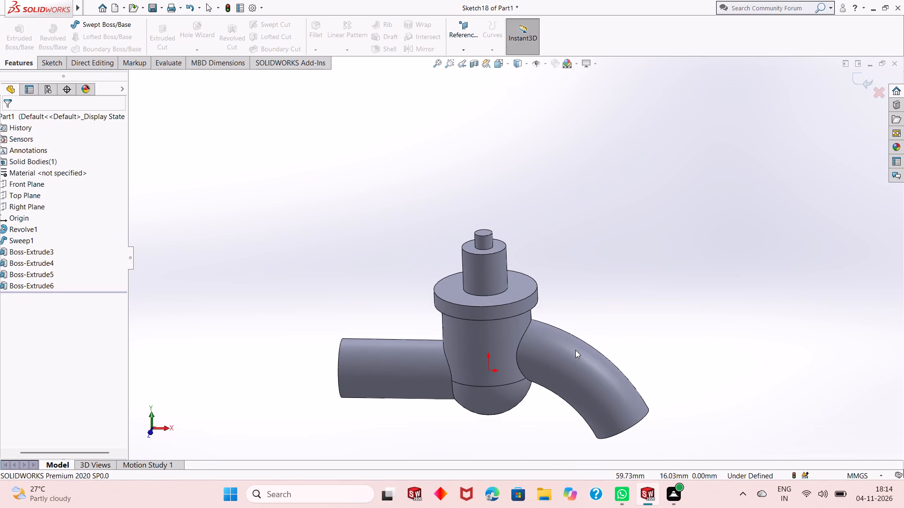
{"action": "middle_click_drag", "start_coordinate": [568, 362], "coordinate": [582, 317]}
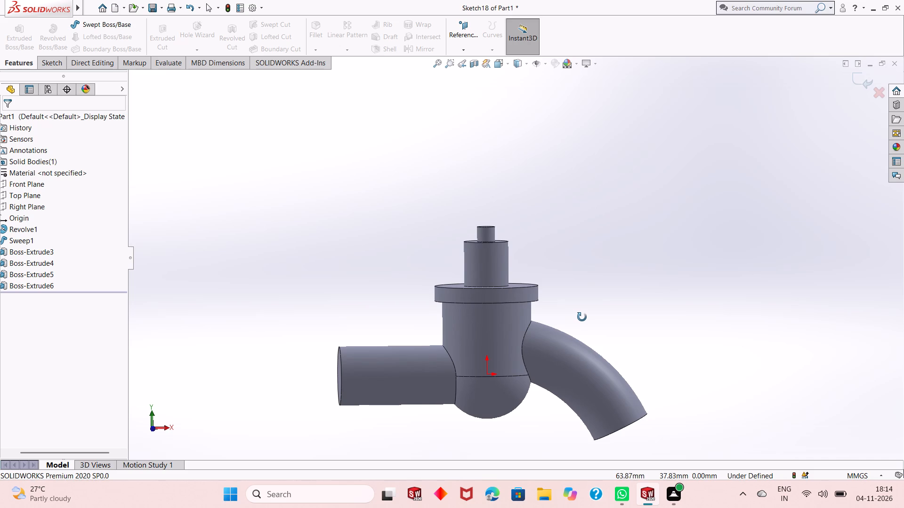
{"action": "middle_click_drag", "start_coordinate": [582, 317], "coordinate": [574, 278]}
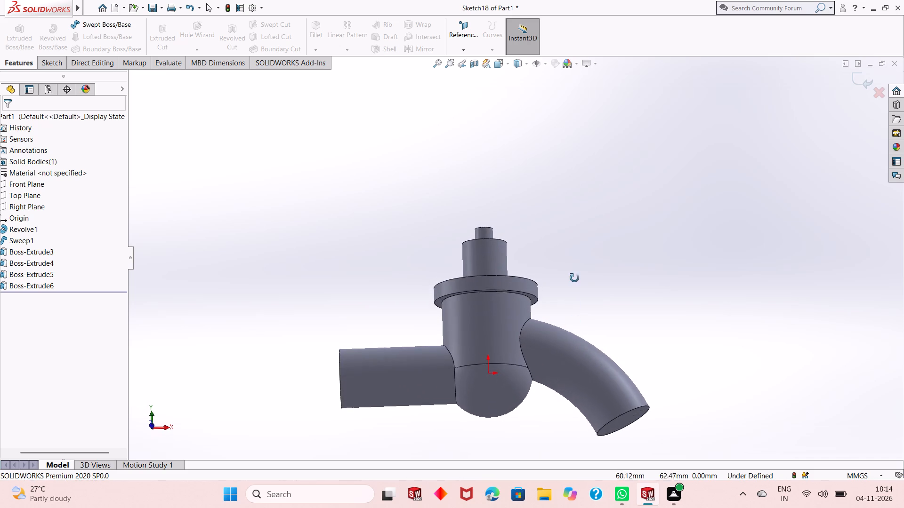
{"action": "middle_click_drag", "start_coordinate": [574, 278], "coordinate": [572, 267]}
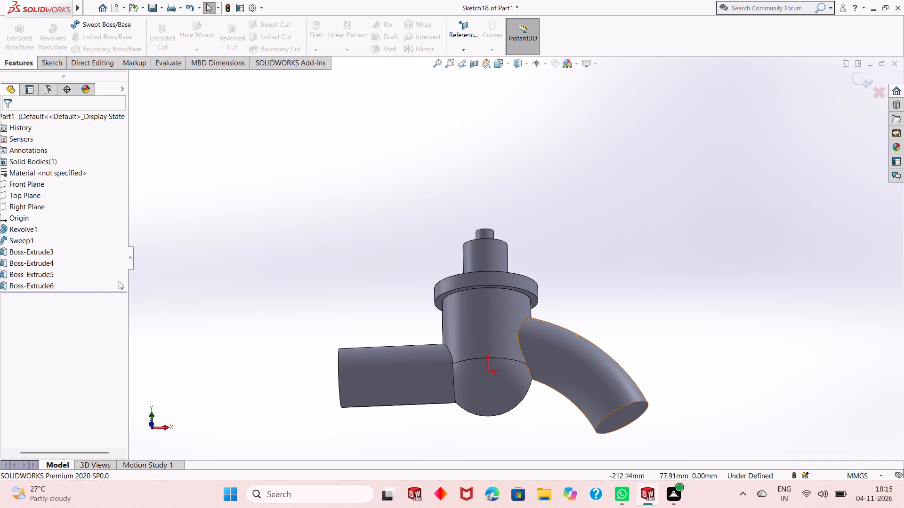
{"action": "key", "text": "ctrl+z"}
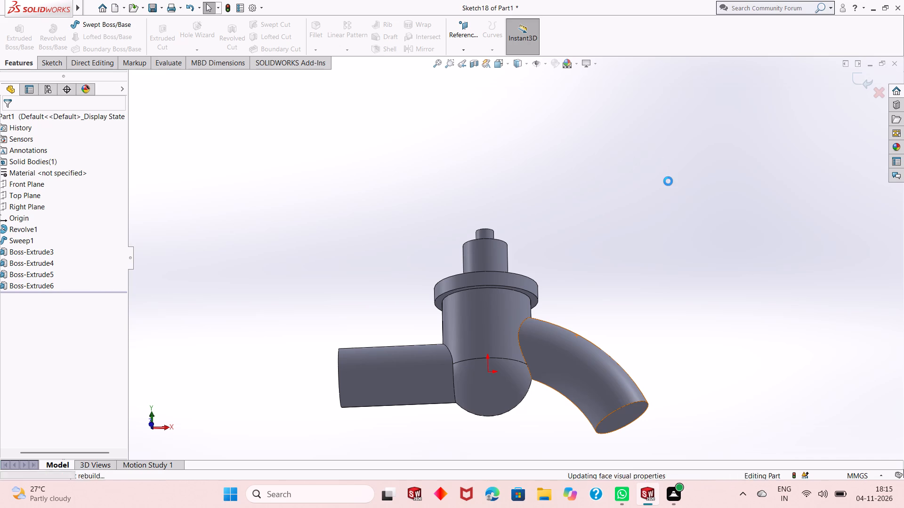
Roll the feature history back to directly after Boss-Extrude3.
{"action": "middle_click_drag", "start_coordinate": [442, 265], "coordinate": [439, 300]}
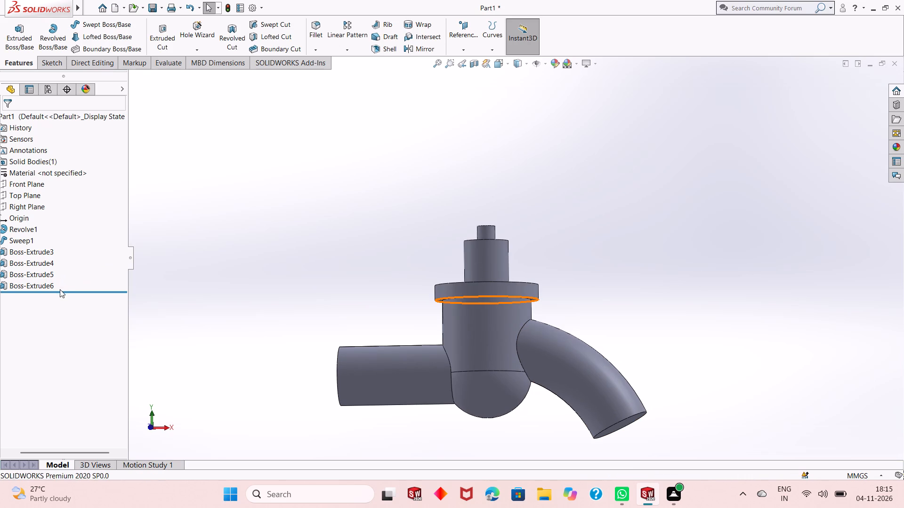
{"action": "left_click_drag", "start_coordinate": [60, 291], "coordinate": [66, 263]}
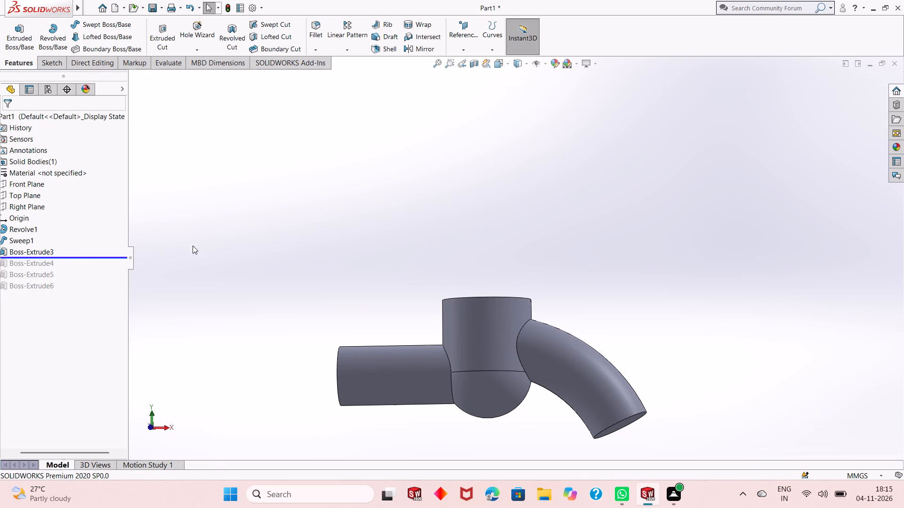
Shell the body to a 4 mm wall, removing the straight pipe's end face, the vertical cylinder's top face and the curved spout's end face.
{"action": "middle_click_drag", "start_coordinate": [327, 244], "coordinate": [327, 294]}
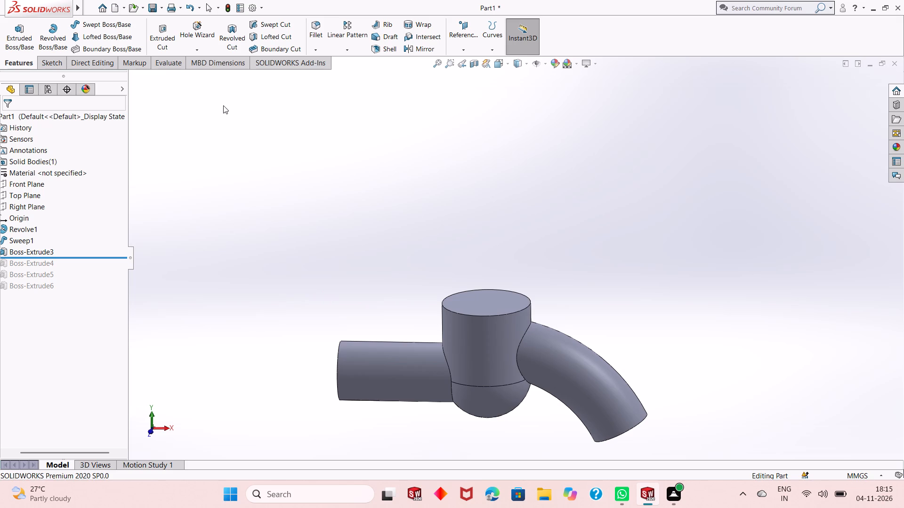
{"action": "left_click", "coordinate": [373, 47]}
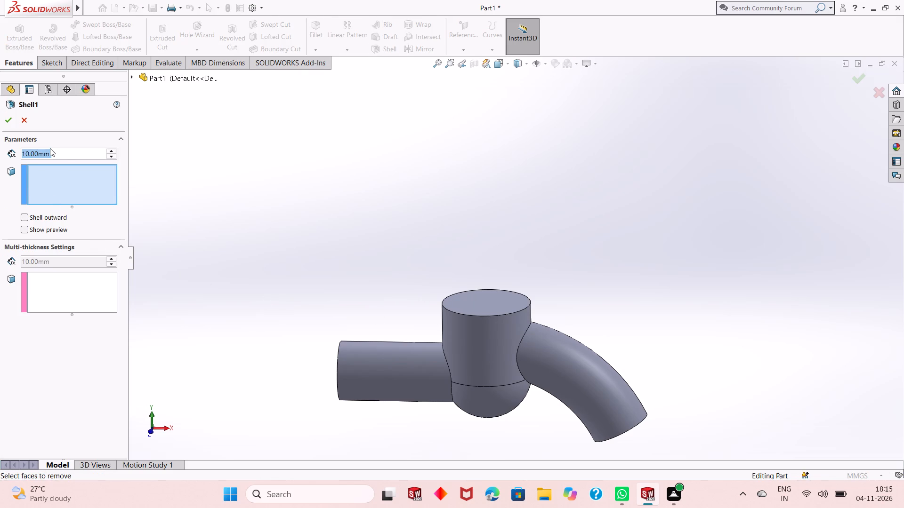
{"action": "key", "text": "4"}
{"action": "key", "text": "Return"}
{"action": "middle_click_drag", "start_coordinate": [274, 389], "coordinate": [324, 363]}
{"action": "left_click", "coordinate": [363, 359]}
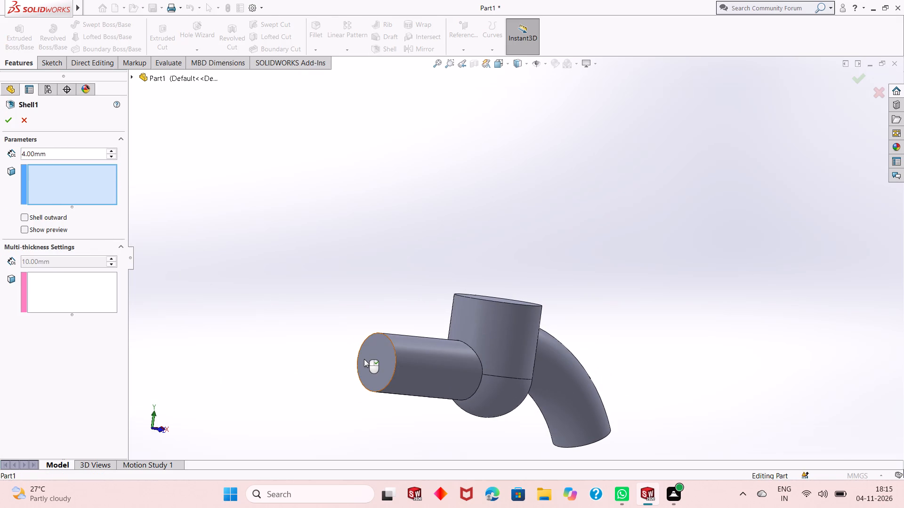
{"action": "middle_click_drag", "start_coordinate": [547, 308], "coordinate": [527, 339]}
{"action": "left_click", "coordinate": [511, 307]}
{"action": "middle_click_drag", "start_coordinate": [511, 373], "coordinate": [475, 298]}
{"action": "left_click", "coordinate": [623, 418]}
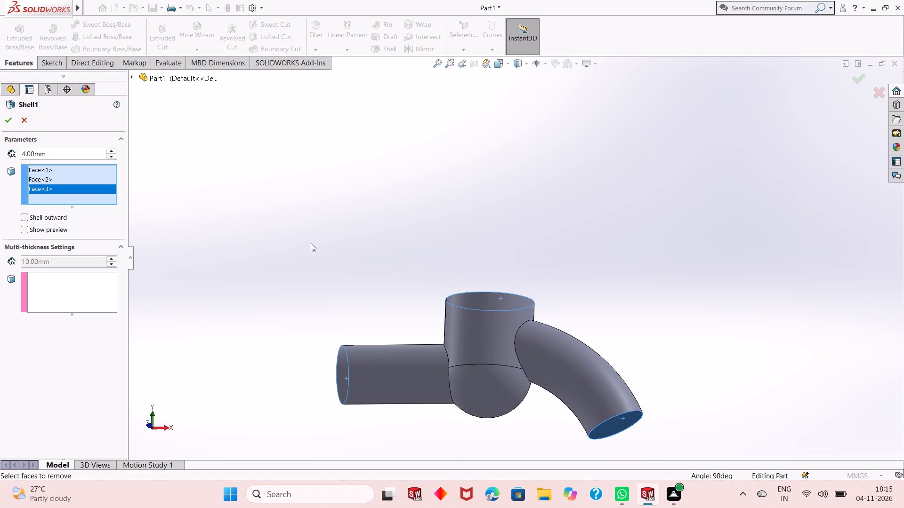
{"action": "left_click", "coordinate": [7, 123]}
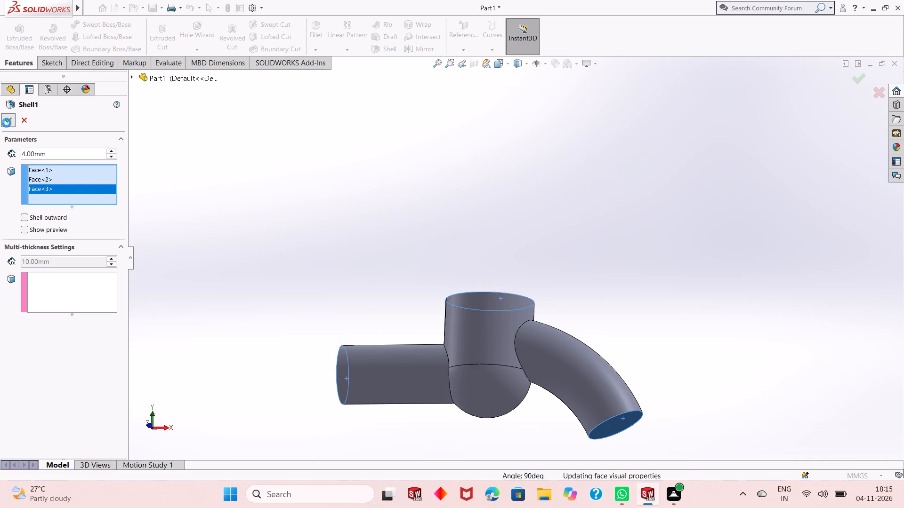
{"action": "left_click", "coordinate": [412, 188]}
Roll the feature history forward to the end, directly after Boss-Extrude6.
{"action": "middle_click_drag", "start_coordinate": [414, 207], "coordinate": [434, 305]}
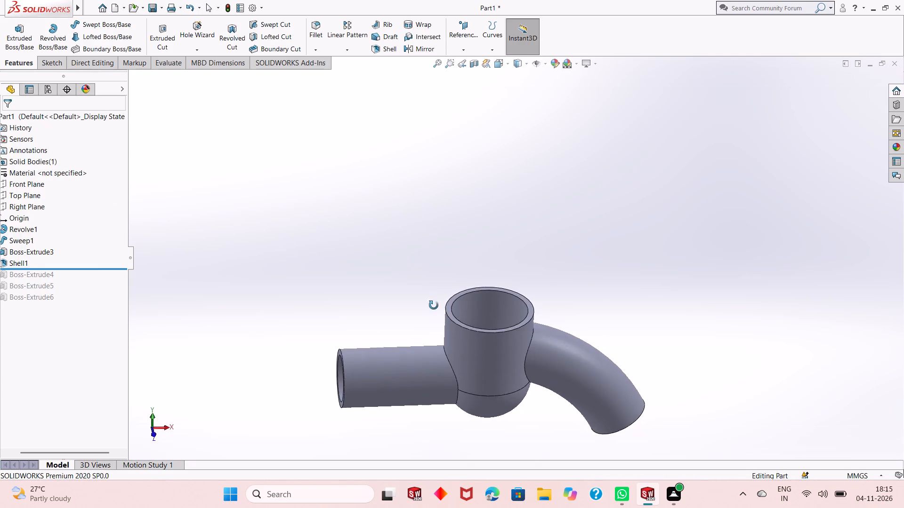
{"action": "middle_click_drag", "start_coordinate": [434, 305], "coordinate": [446, 288]}
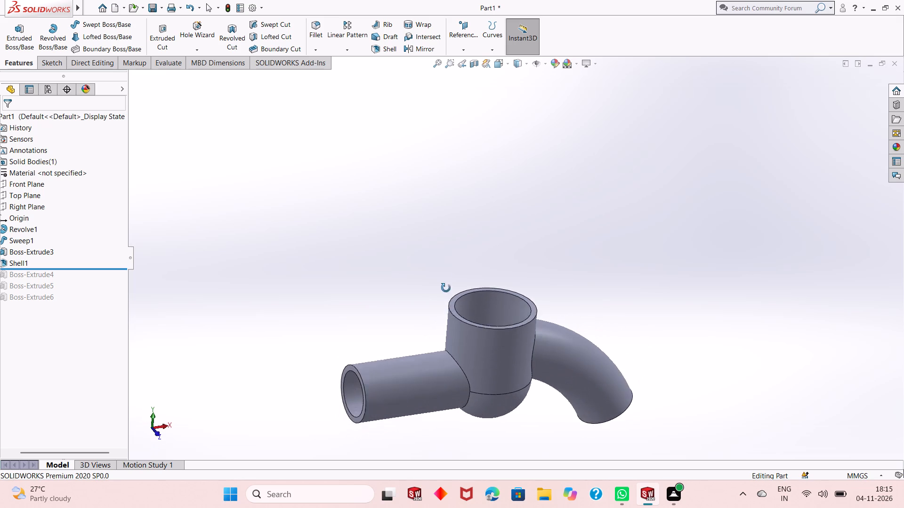
{"action": "middle_click_drag", "start_coordinate": [446, 288], "coordinate": [445, 267]}
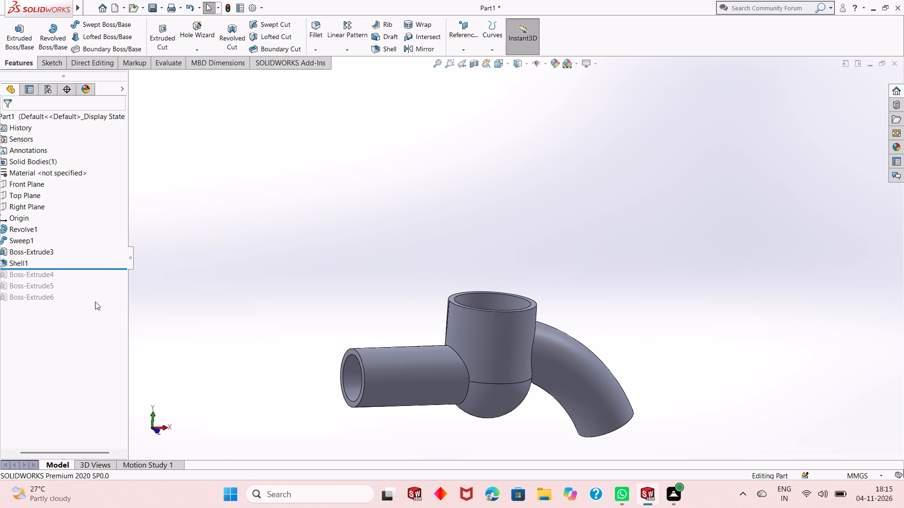
{"action": "left_click_drag", "start_coordinate": [81, 267], "coordinate": [78, 301]}
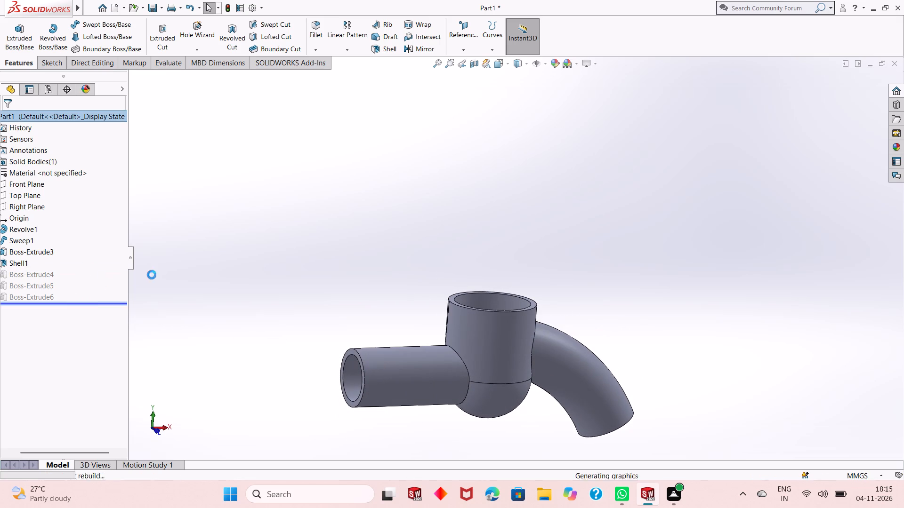
Examine the complete tap body and the hollow straight pipe's open end from several angles.
{"action": "middle_click_drag", "start_coordinate": [520, 344], "coordinate": [585, 292]}
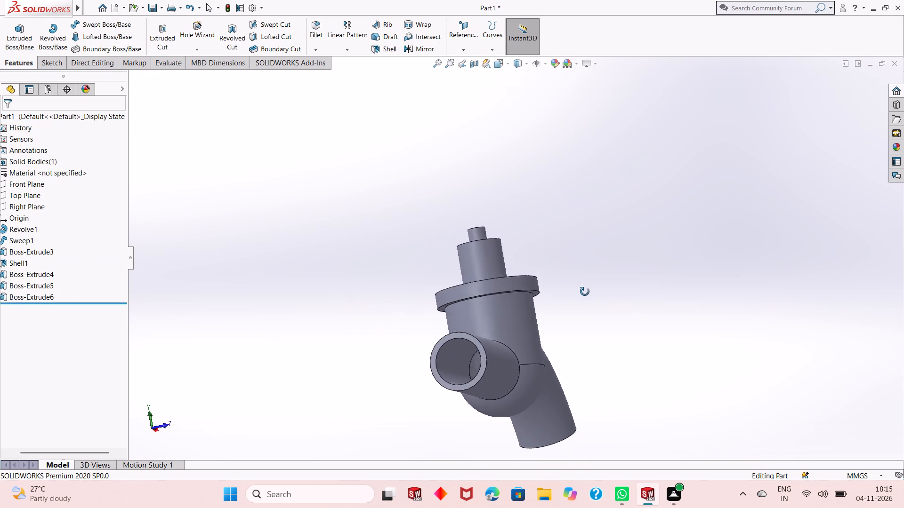
{"action": "middle_click_drag", "start_coordinate": [585, 292], "coordinate": [509, 328]}
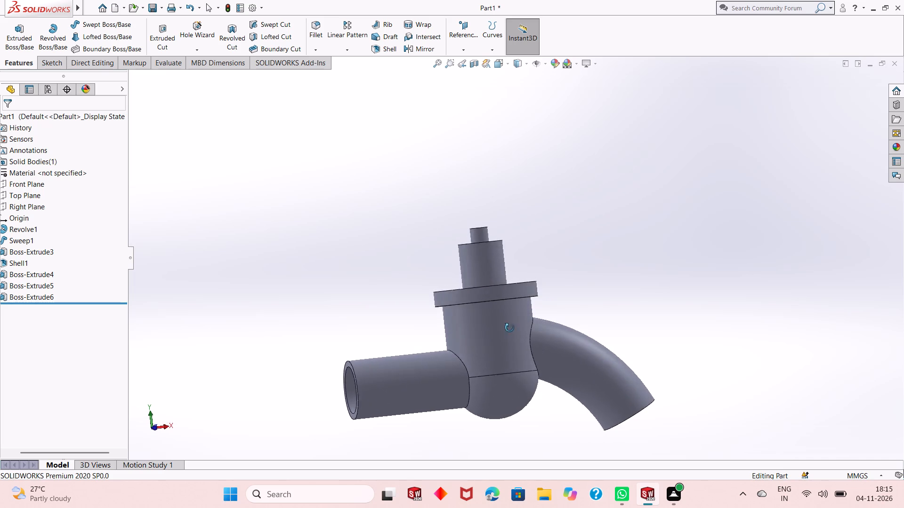
{"action": "middle_click_drag", "start_coordinate": [509, 328], "coordinate": [514, 352]}
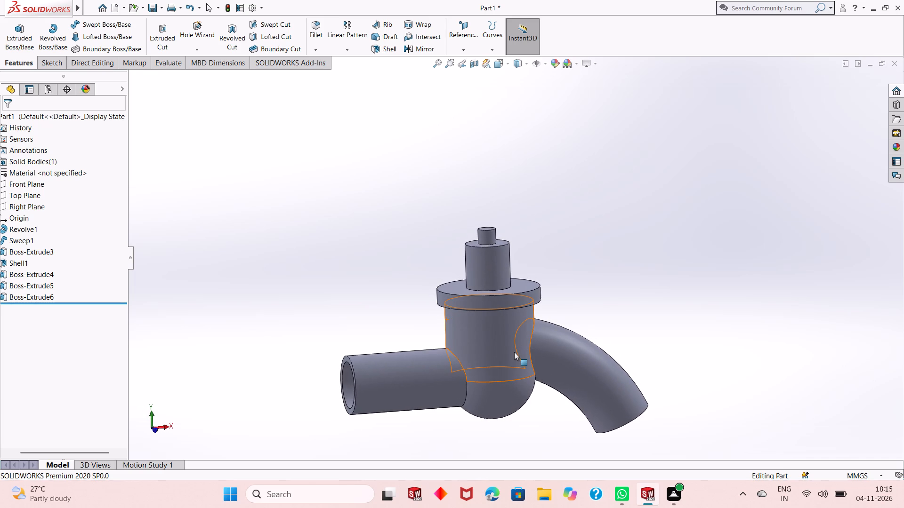
{"action": "scroll", "coordinate": [420, 369], "scroll_direction": "down", "scroll_amount": 2}
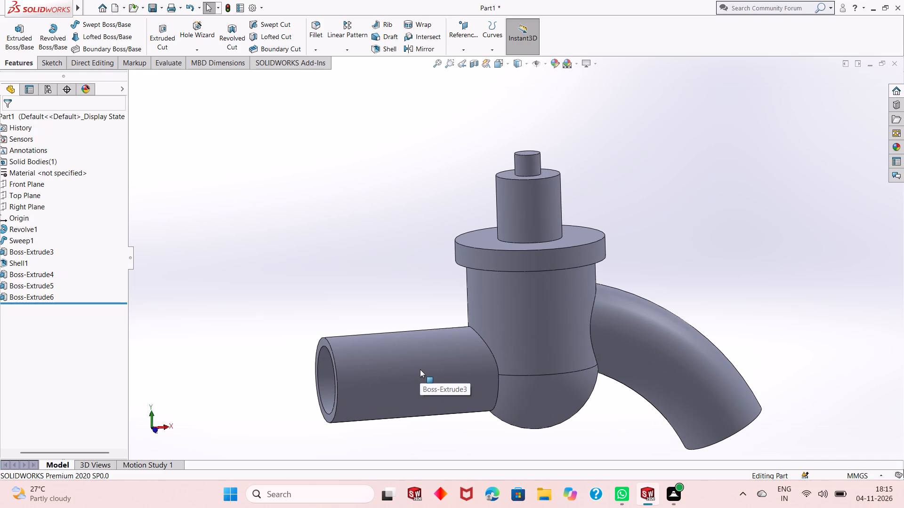
{"action": "scroll", "coordinate": [420, 369], "scroll_direction": "down", "scroll_amount": 1}
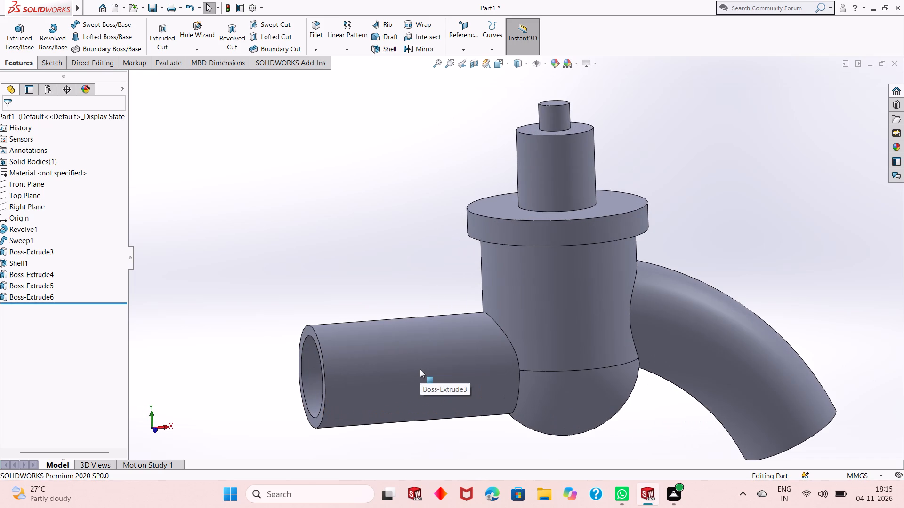
{"action": "scroll", "coordinate": [414, 372], "scroll_direction": "down", "scroll_amount": 1}
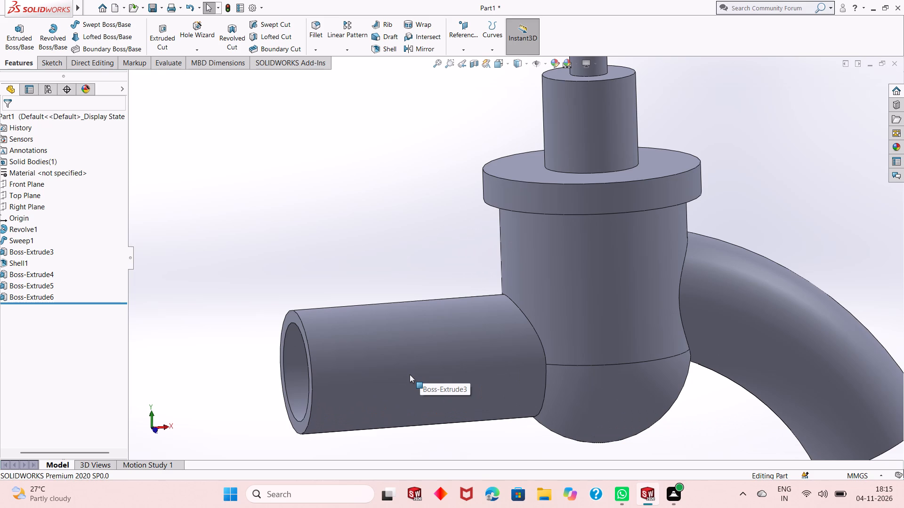
{"action": "scroll", "coordinate": [410, 374], "scroll_direction": "down", "scroll_amount": 1}
{"action": "scroll", "coordinate": [410, 374], "scroll_direction": "up", "scroll_amount": 1}
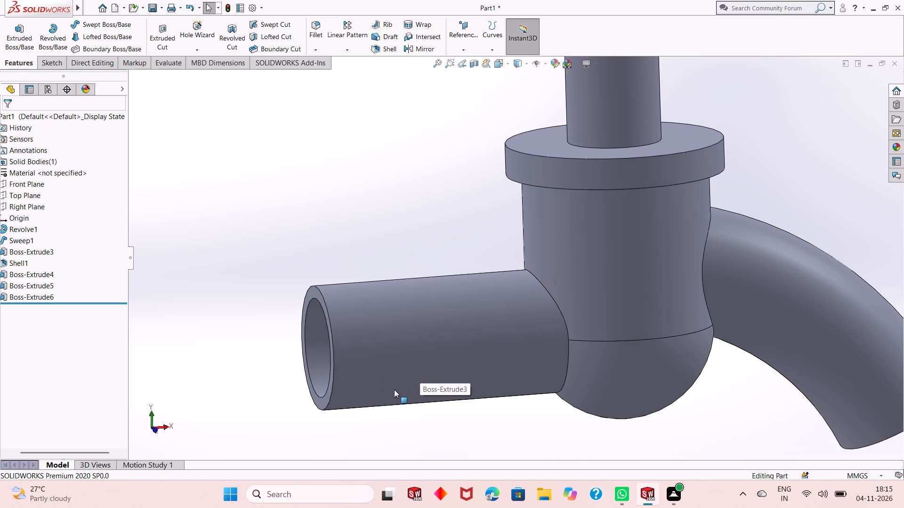
{"action": "middle_click_drag", "start_coordinate": [394, 389], "coordinate": [451, 388]}
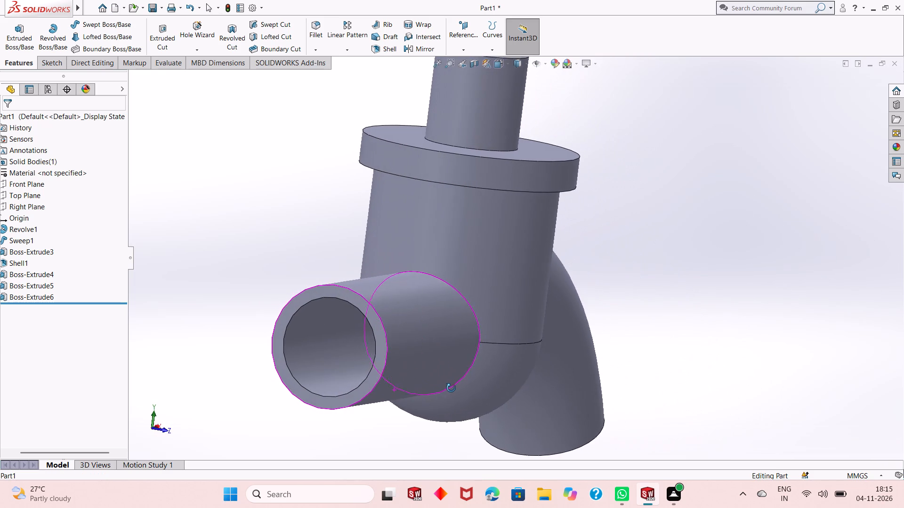
{"action": "middle_click_drag", "start_coordinate": [451, 388], "coordinate": [385, 387]}
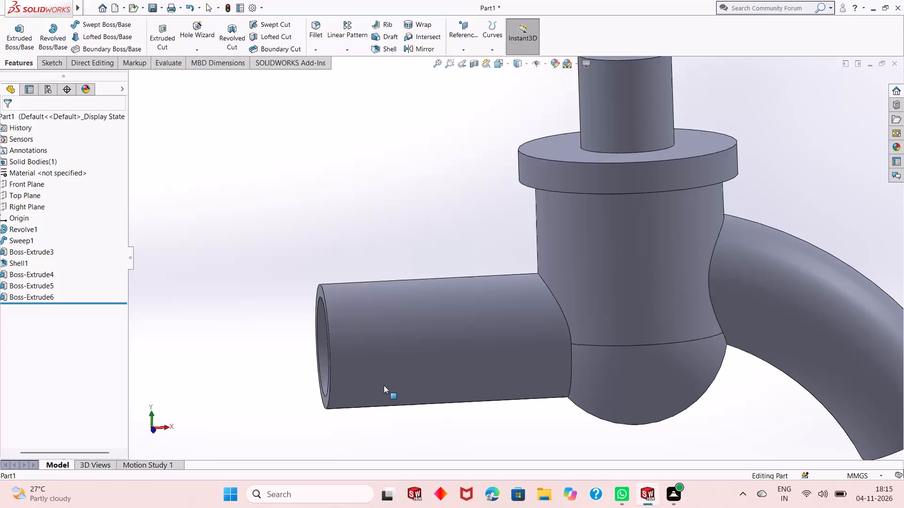
{"action": "scroll", "coordinate": [384, 385], "scroll_direction": "up", "scroll_amount": 3}
Start a sketch on the straight pipe's ring-shaped end face and convert its inner circular edge into the sketch.
{"action": "middle_click_drag", "start_coordinate": [406, 357], "coordinate": [421, 344]}
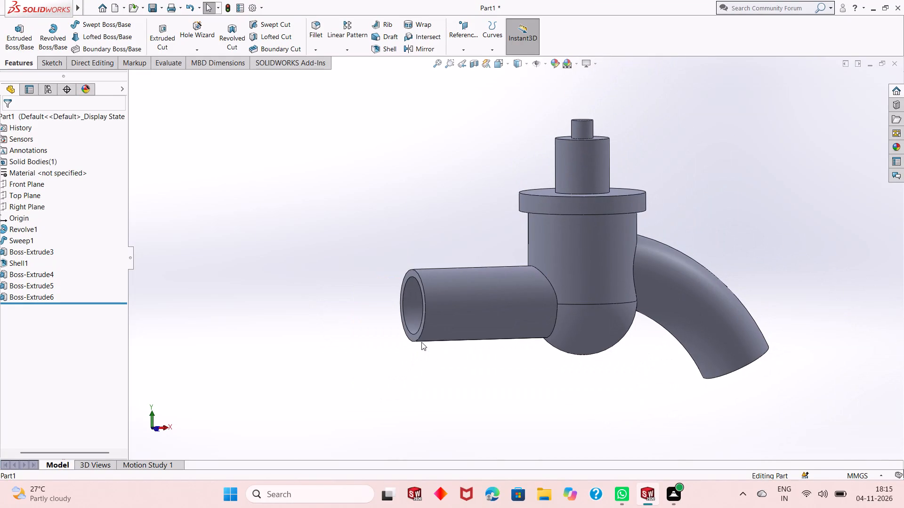
{"action": "middle_click_drag", "start_coordinate": [401, 344], "coordinate": [421, 352]}
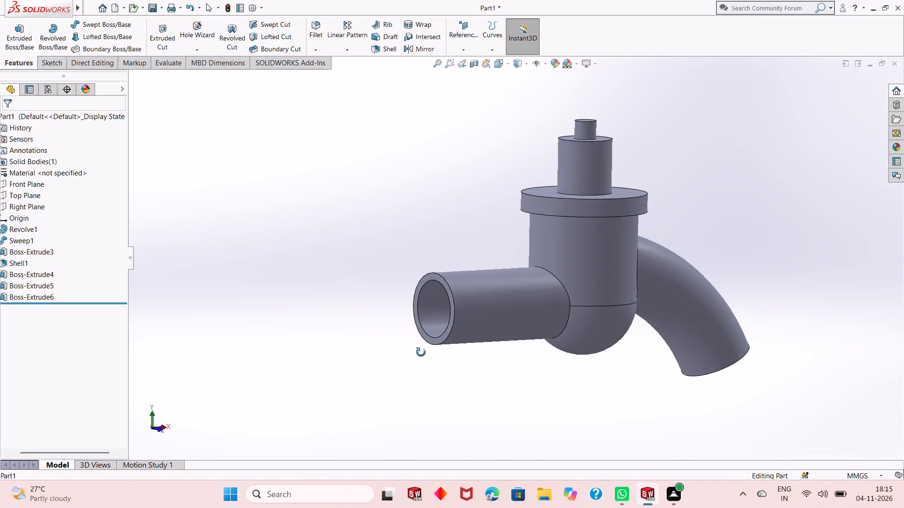
{"action": "middle_click_drag", "start_coordinate": [421, 352], "coordinate": [431, 348]}
{"action": "left_click", "coordinate": [450, 277]}
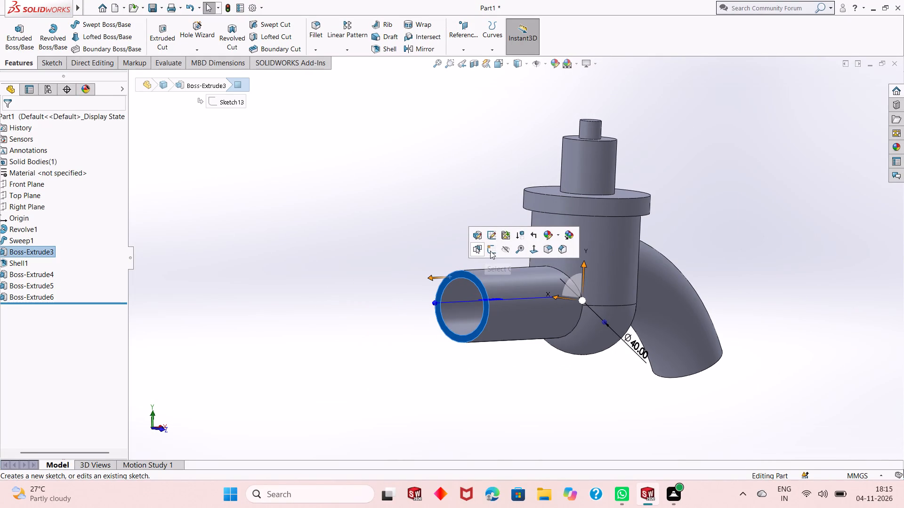
{"action": "left_click", "coordinate": [490, 251]}
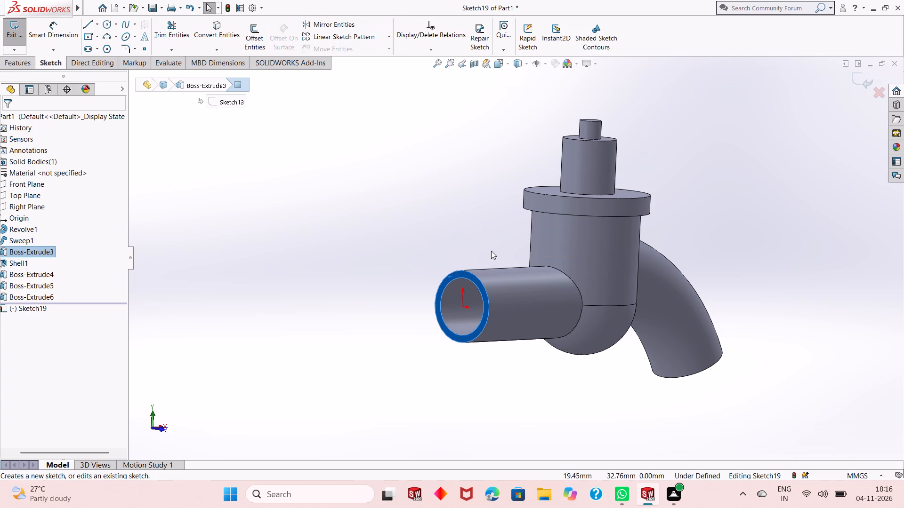
{"action": "key", "text": "ctrl+8"}
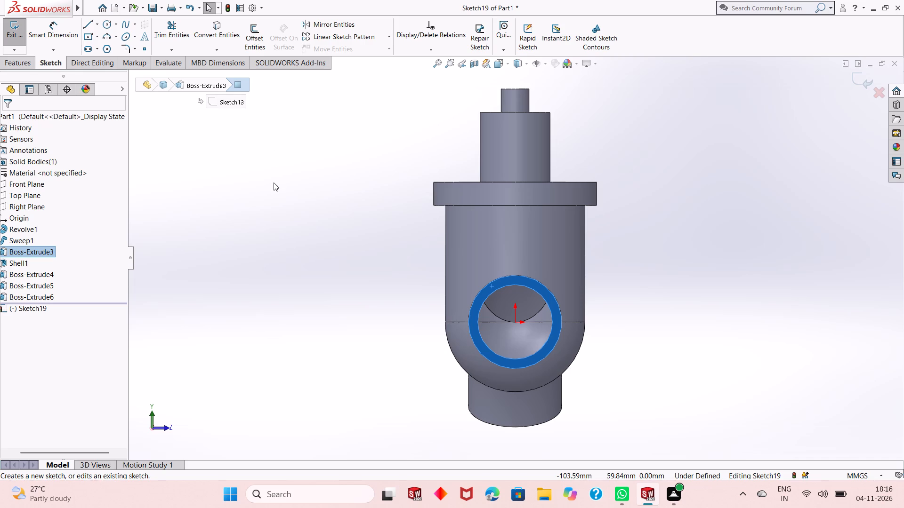
{"action": "key", "text": "Escape"}
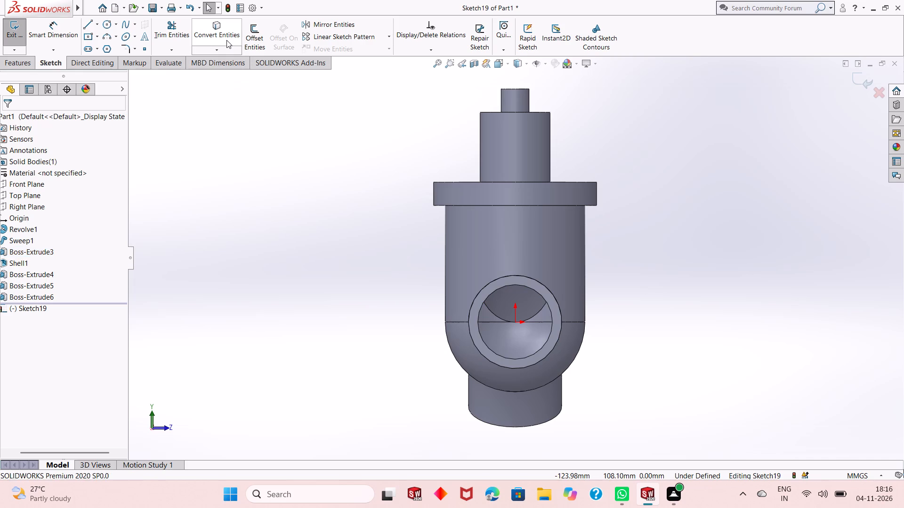
{"action": "left_click", "coordinate": [227, 38]}
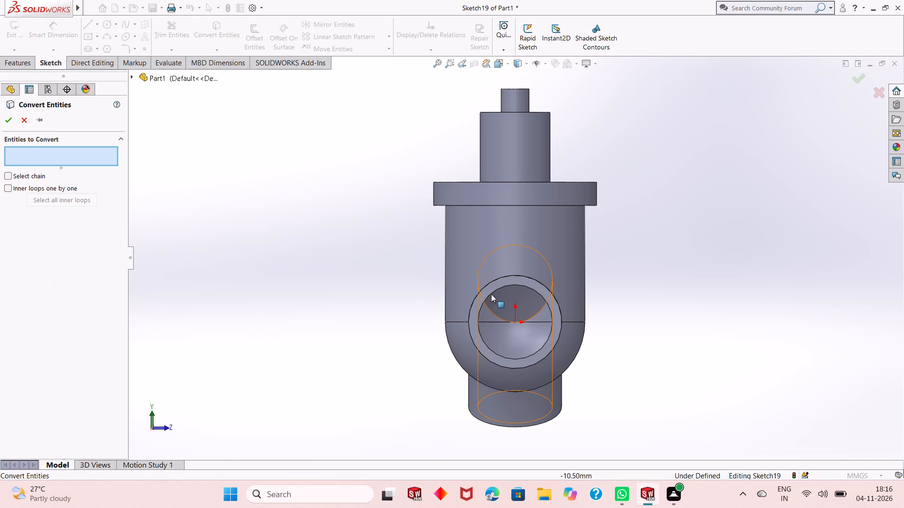
{"action": "left_click", "coordinate": [502, 286]}
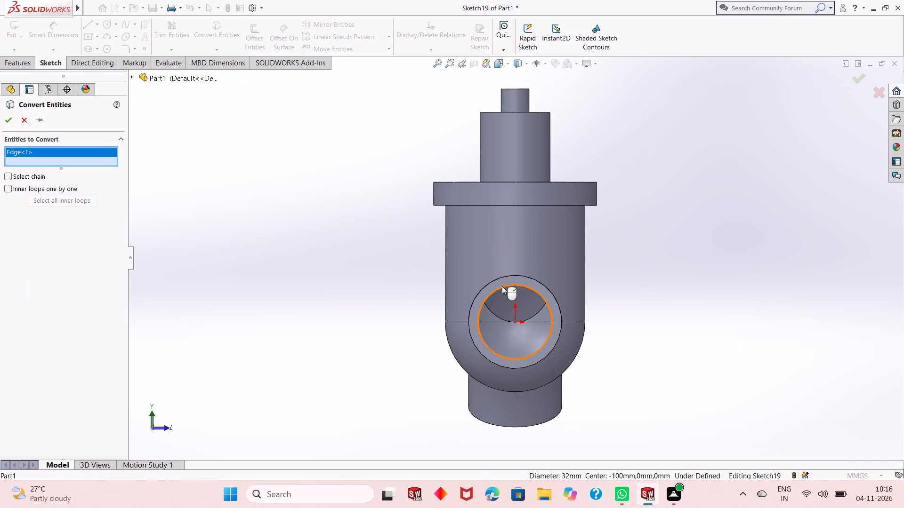
{"action": "left_click", "coordinate": [6, 119]}
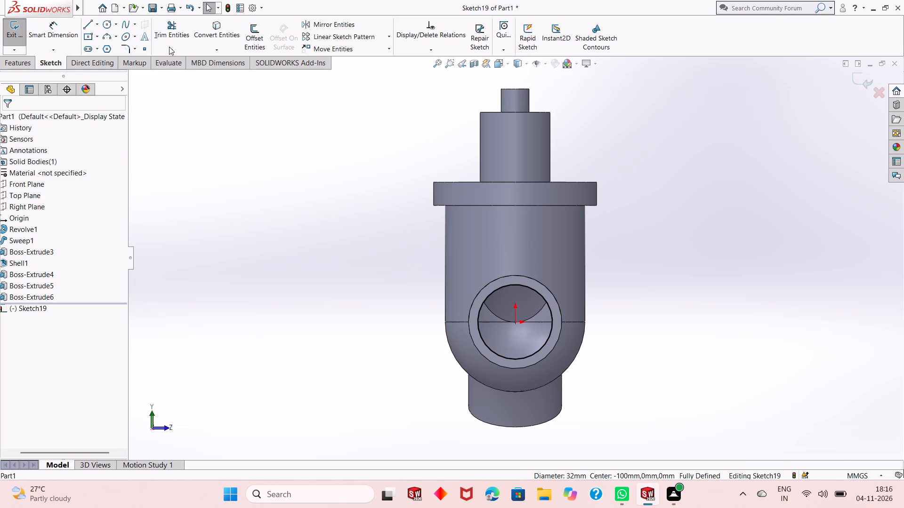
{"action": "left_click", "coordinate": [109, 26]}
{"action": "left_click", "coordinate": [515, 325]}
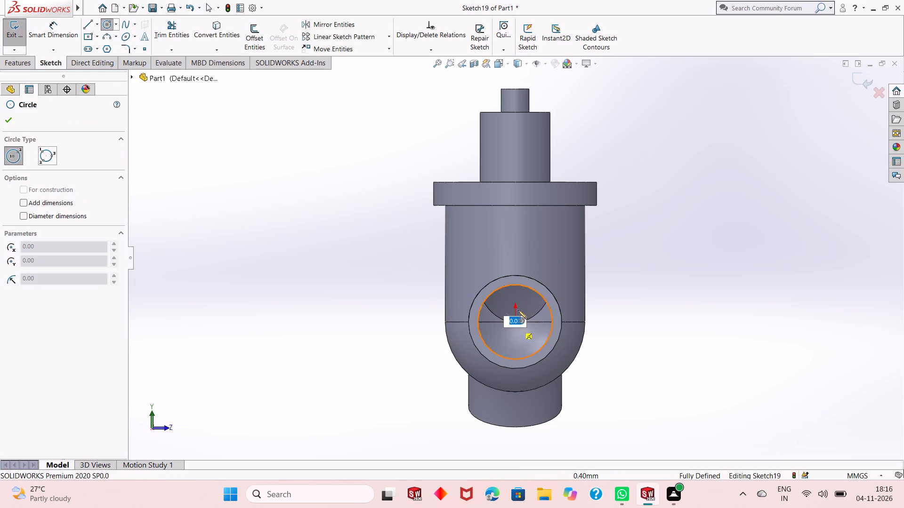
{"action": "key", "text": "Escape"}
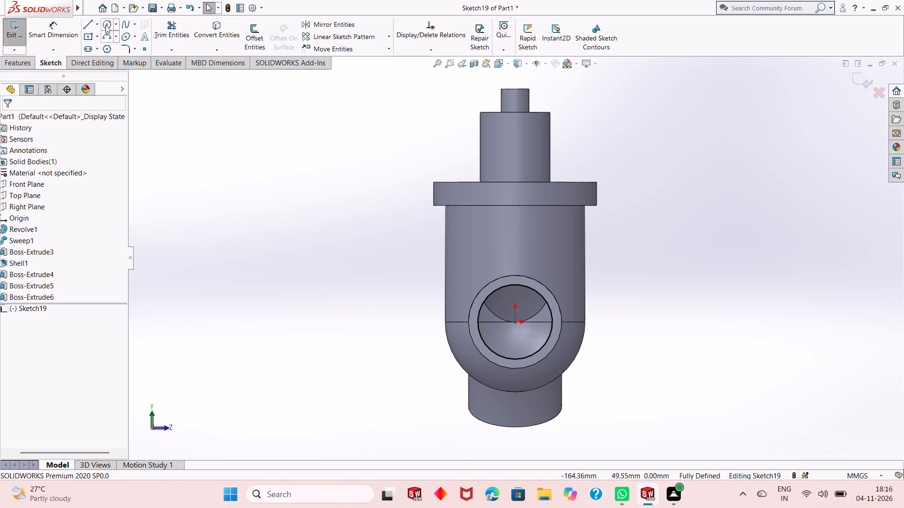
Sketch a circle around the pipe end, centred on the origin, and dimension its diameter to 50 mm.
{"action": "left_click", "coordinate": [105, 25]}
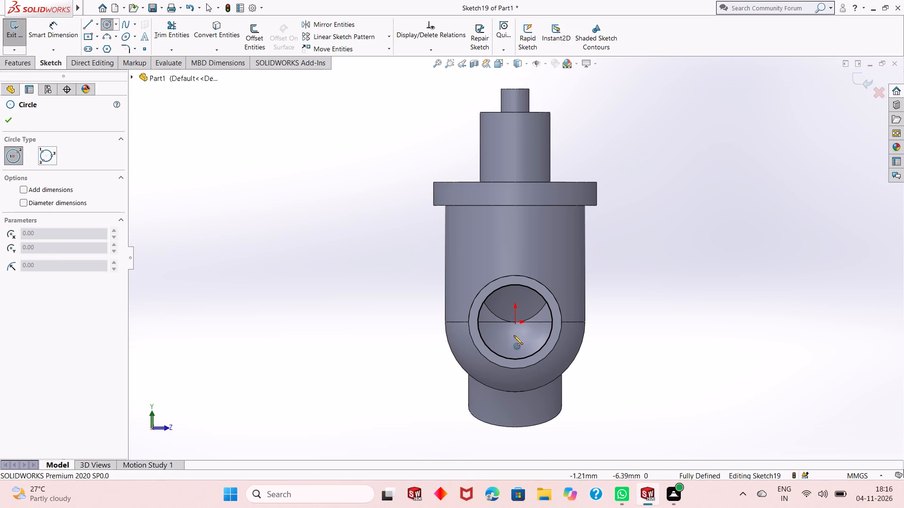
{"action": "left_click", "coordinate": [517, 324]}
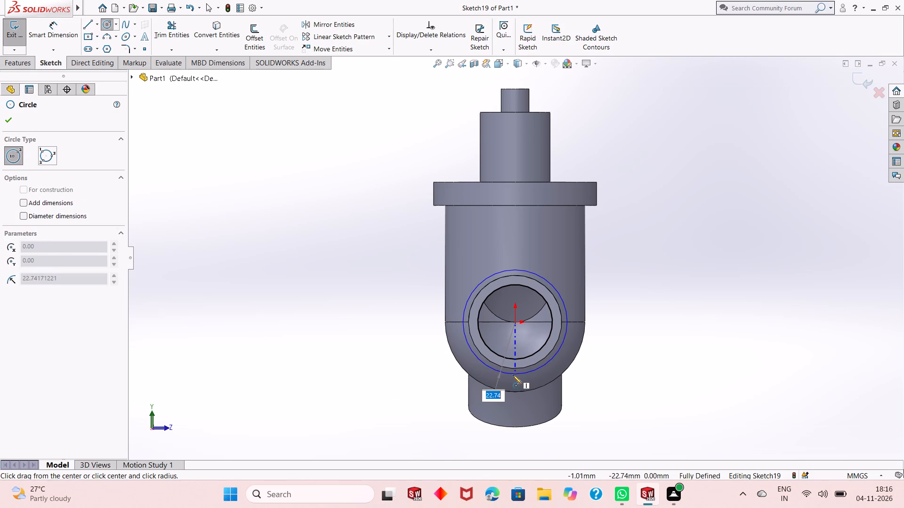
{"action": "left_click", "coordinate": [513, 375]}
{"action": "key", "text": "Escape"}
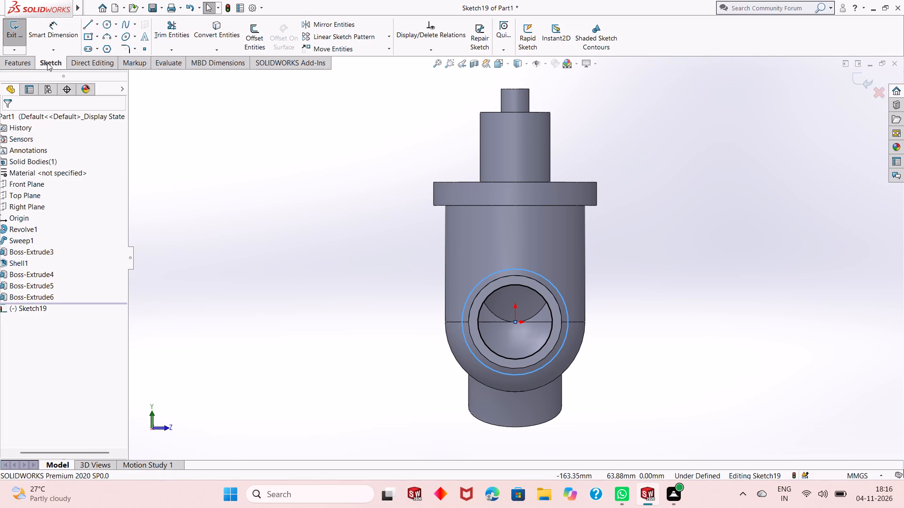
{"action": "left_click", "coordinate": [47, 34]}
{"action": "left_click", "coordinate": [473, 355]}
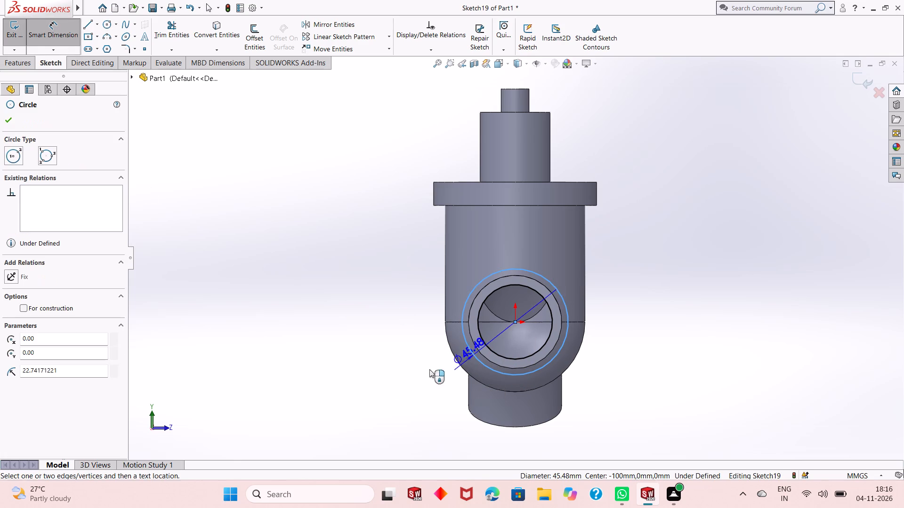
{"action": "left_click", "coordinate": [388, 379]}
{"action": "type", "text": "50"}
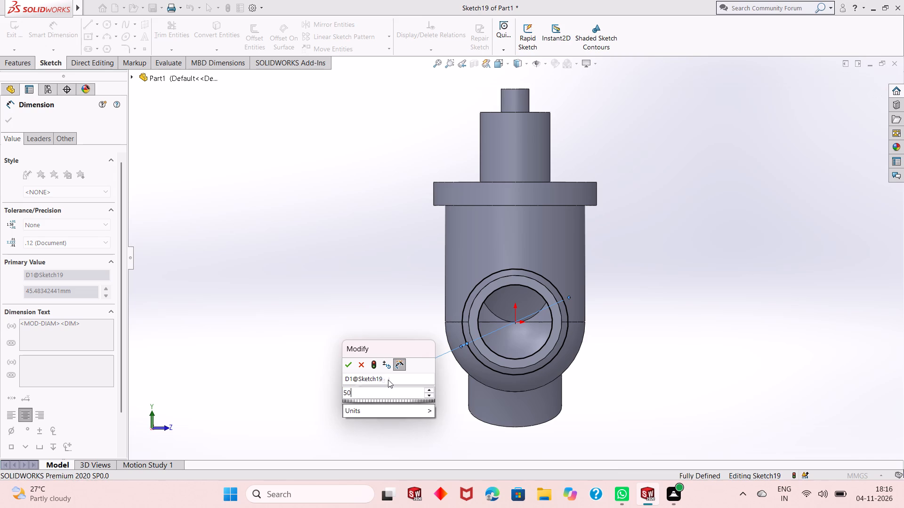
{"action": "key", "text": "Return"}
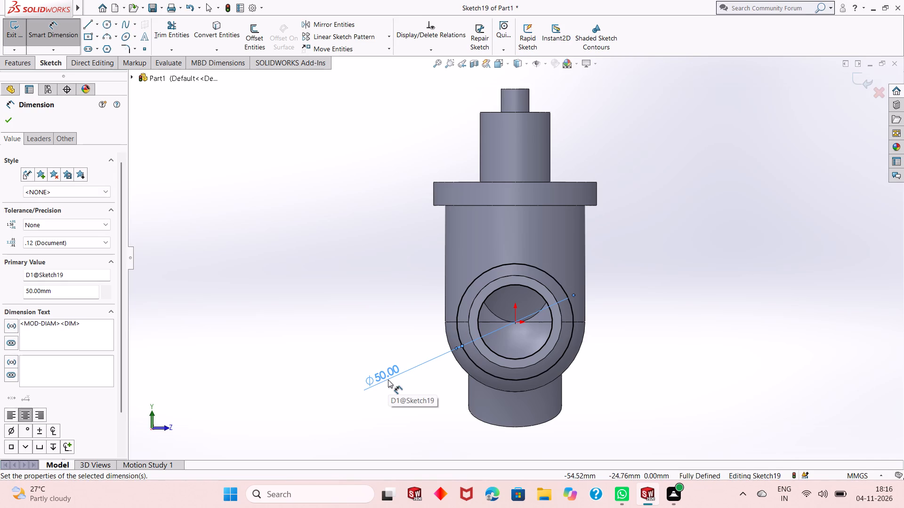
Extrude the 50 mm ring profile 30 mm back along the inlet pipe, reversed toward the body and merged with it.
{"action": "key", "text": "Escape"}
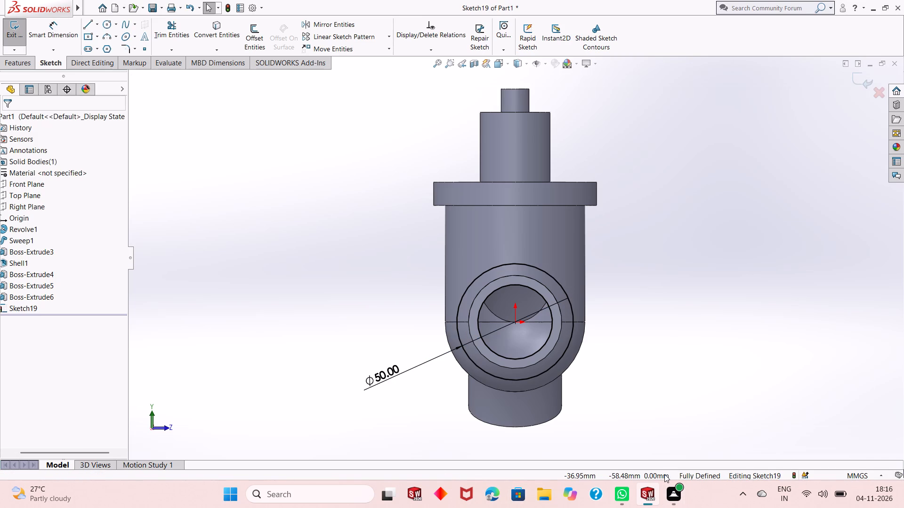
{"action": "middle_click_drag", "start_coordinate": [588, 342], "coordinate": [547, 350]}
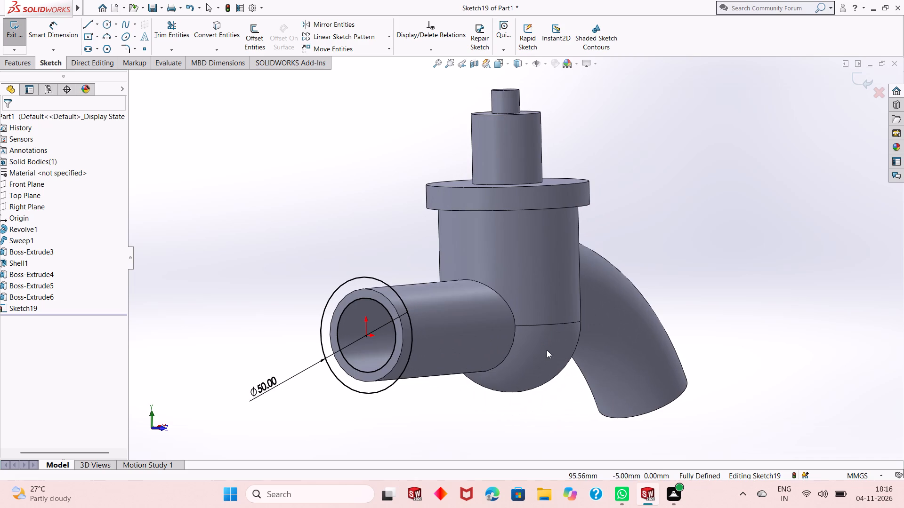
{"action": "left_click", "coordinate": [11, 61]}
{"action": "left_click", "coordinate": [20, 53]}
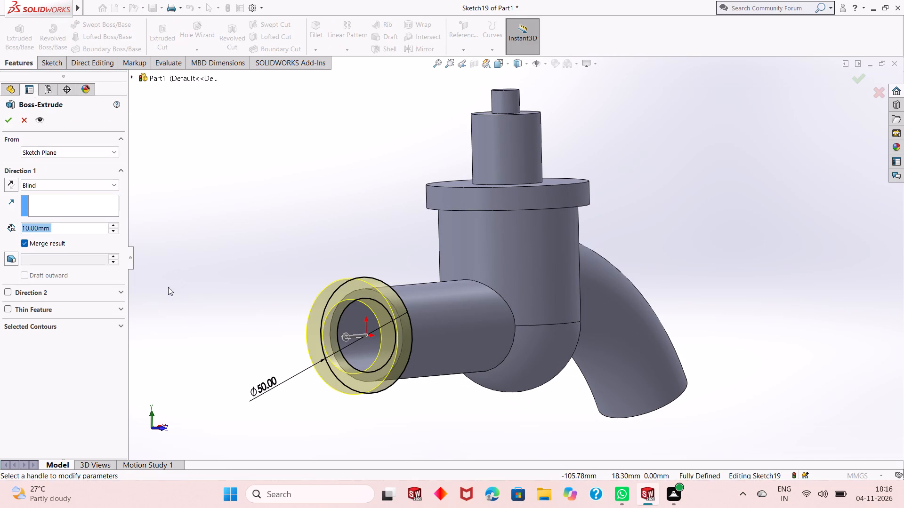
{"action": "left_click", "coordinate": [11, 187]}
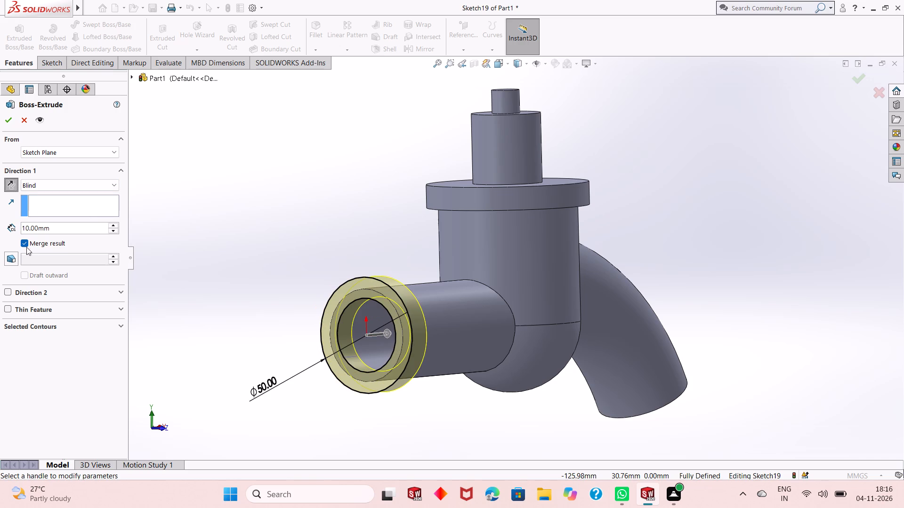
{"action": "double_click", "coordinate": [54, 228]}
{"action": "type", "text": "30"}
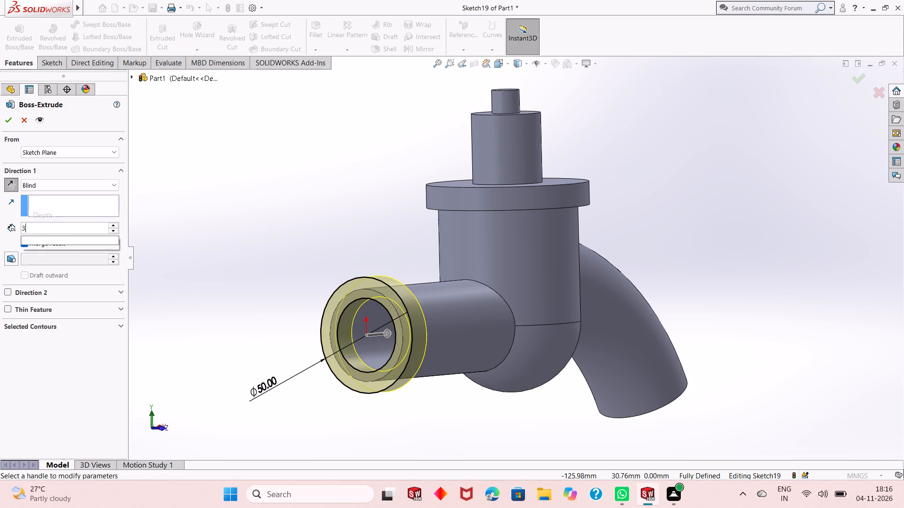
{"action": "key", "text": "Return"}
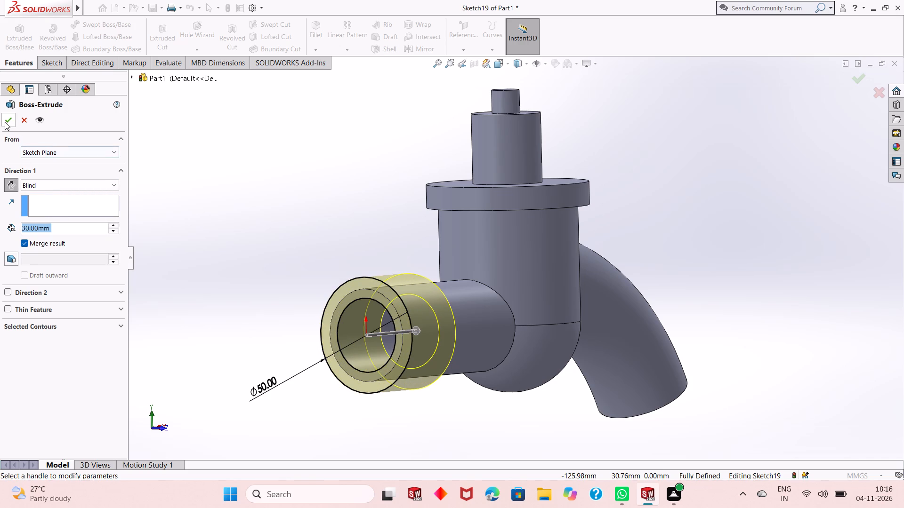
{"action": "left_click", "coordinate": [5, 122]}
{"action": "left_click", "coordinate": [254, 253]}
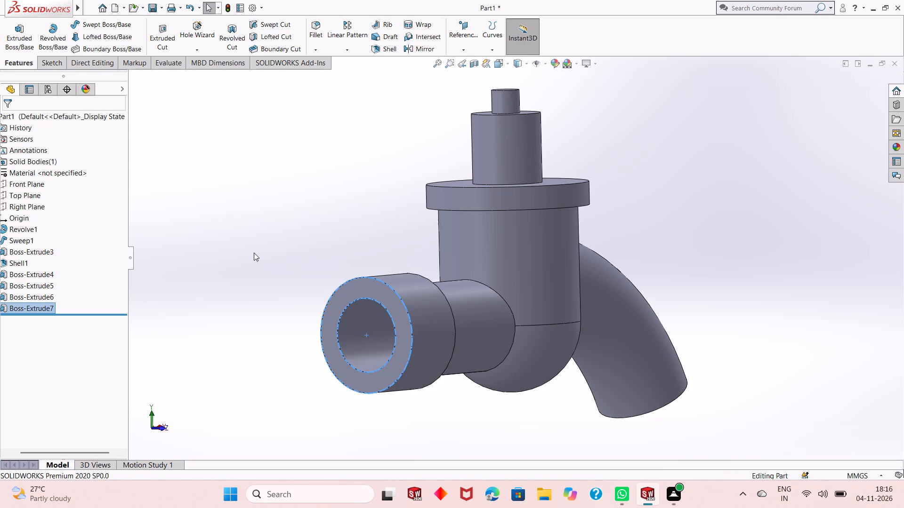
Chamfer the outer circular edge of the collar's open end at 4 mm and 45 degrees.
{"action": "scroll", "coordinate": [392, 359], "scroll_direction": "up", "scroll_amount": 1}
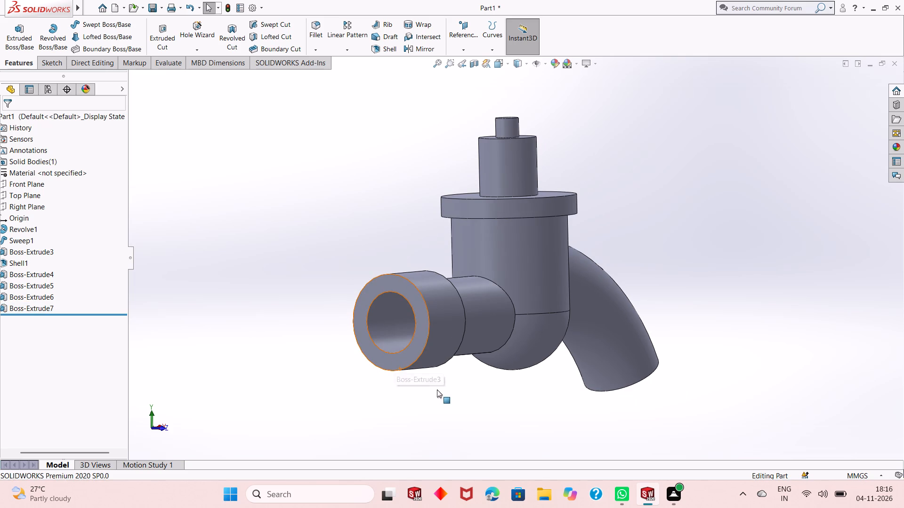
{"action": "left_click", "coordinate": [311, 51]}
{"action": "left_click", "coordinate": [313, 72]}
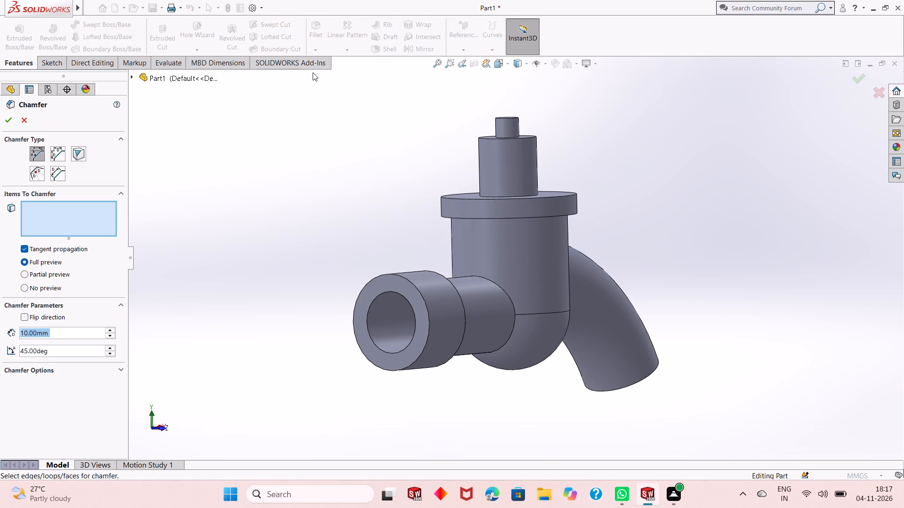
{"action": "key", "text": "4"}
{"action": "key", "text": "Return"}
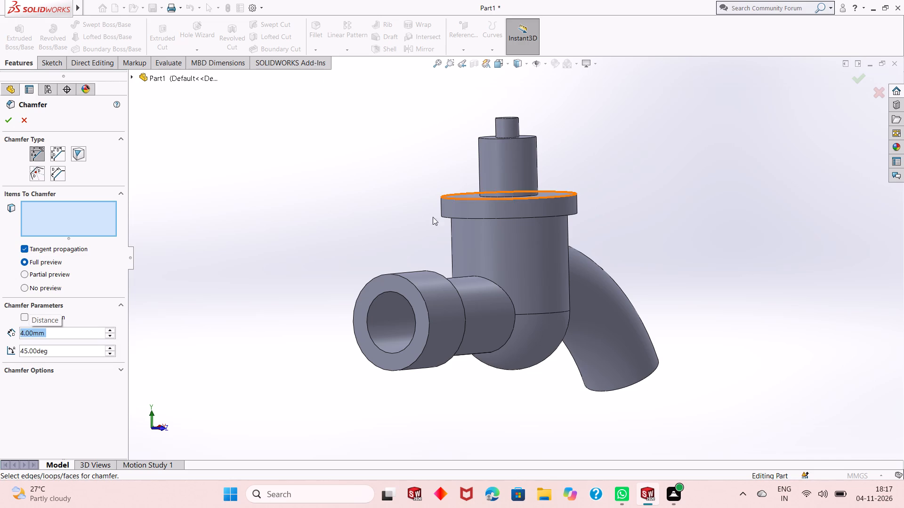
{"action": "left_click", "coordinate": [405, 297]}
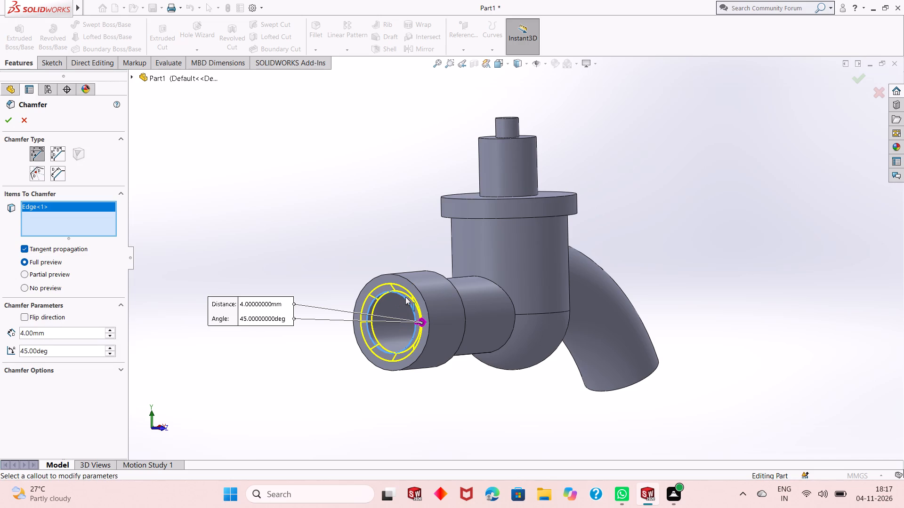
{"action": "right_click", "coordinate": [77, 207]}
{"action": "left_click", "coordinate": [89, 223]}
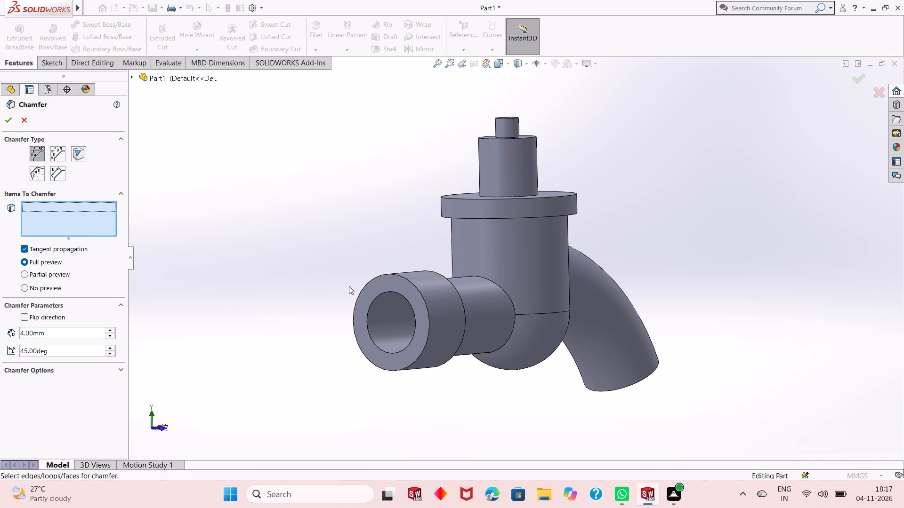
{"action": "left_click", "coordinate": [379, 277]}
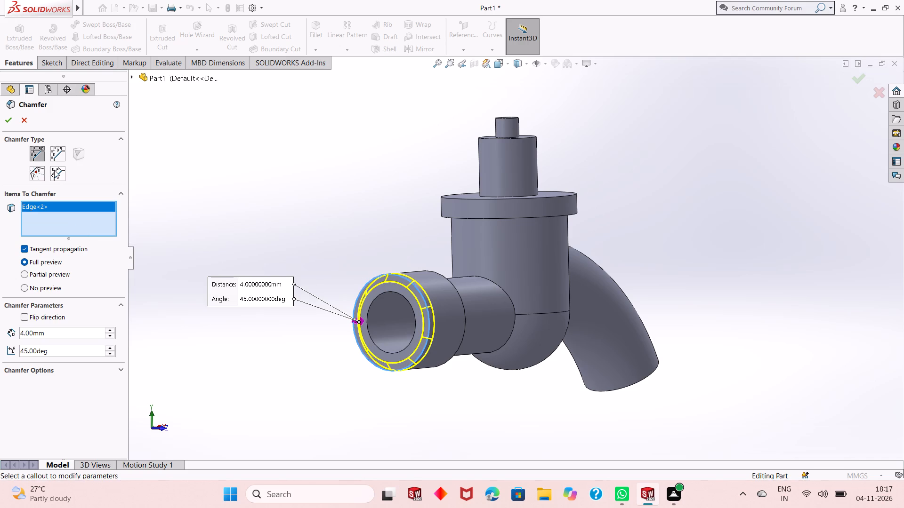
{"action": "left_click", "coordinate": [8, 123]}
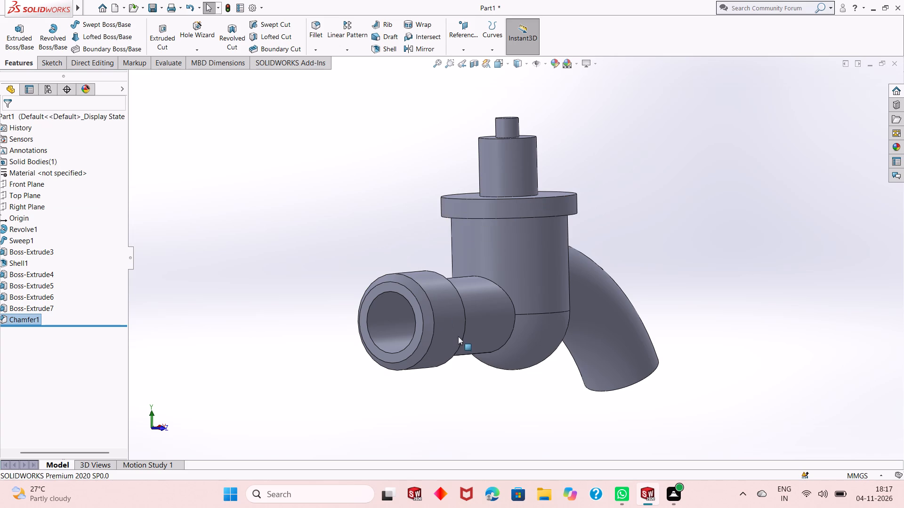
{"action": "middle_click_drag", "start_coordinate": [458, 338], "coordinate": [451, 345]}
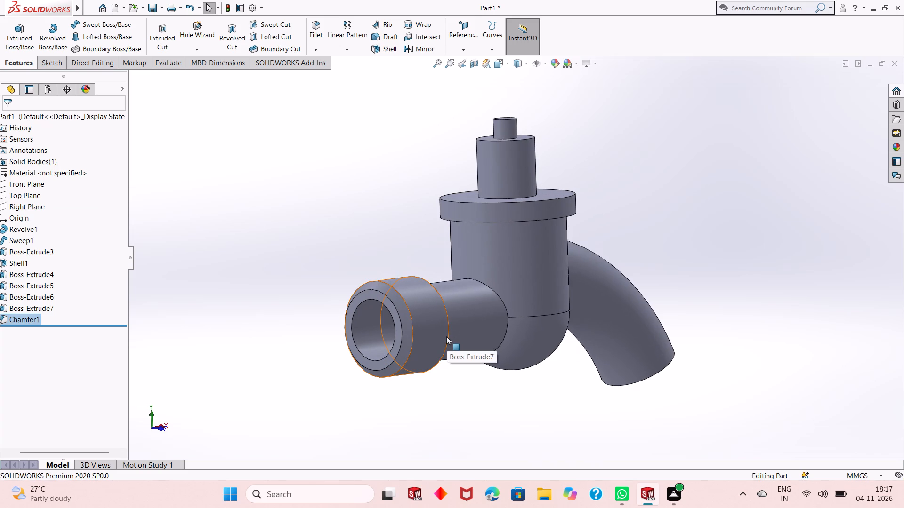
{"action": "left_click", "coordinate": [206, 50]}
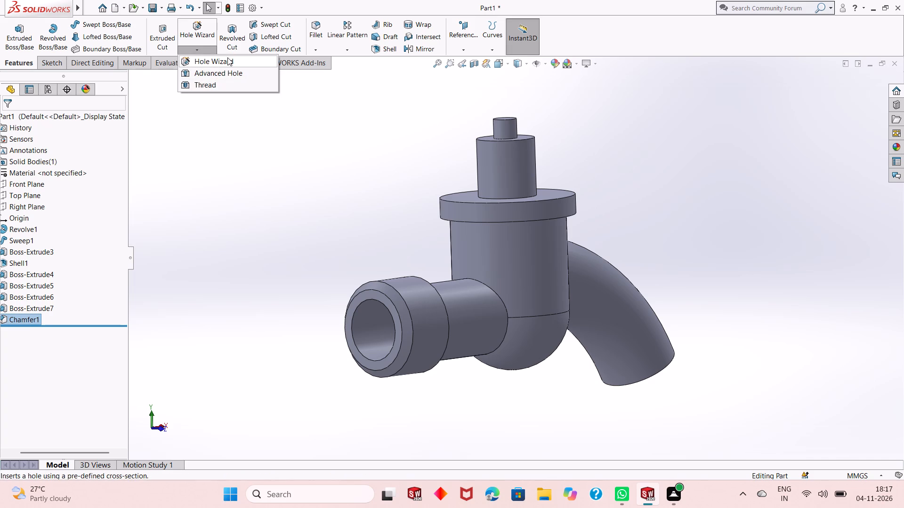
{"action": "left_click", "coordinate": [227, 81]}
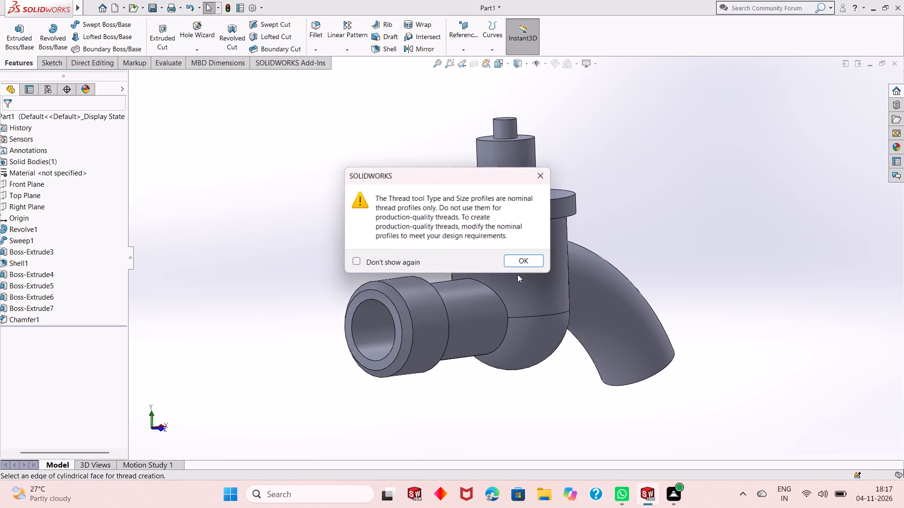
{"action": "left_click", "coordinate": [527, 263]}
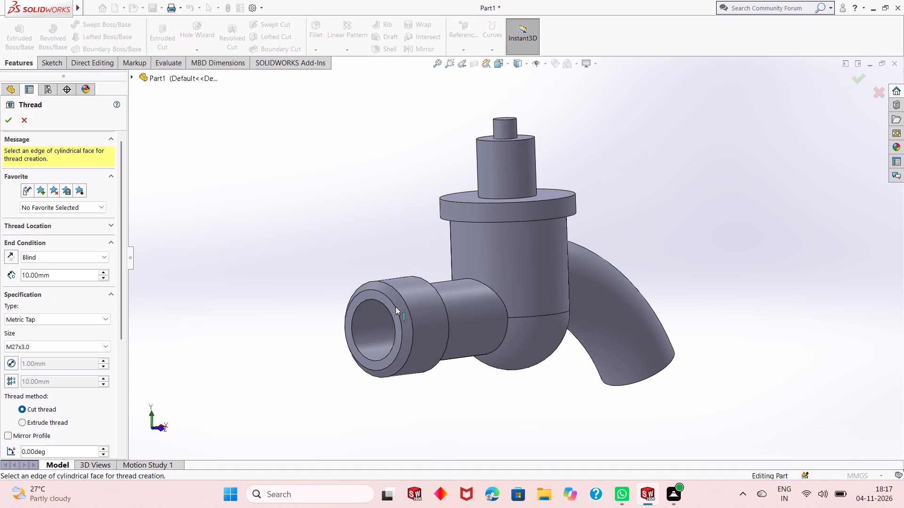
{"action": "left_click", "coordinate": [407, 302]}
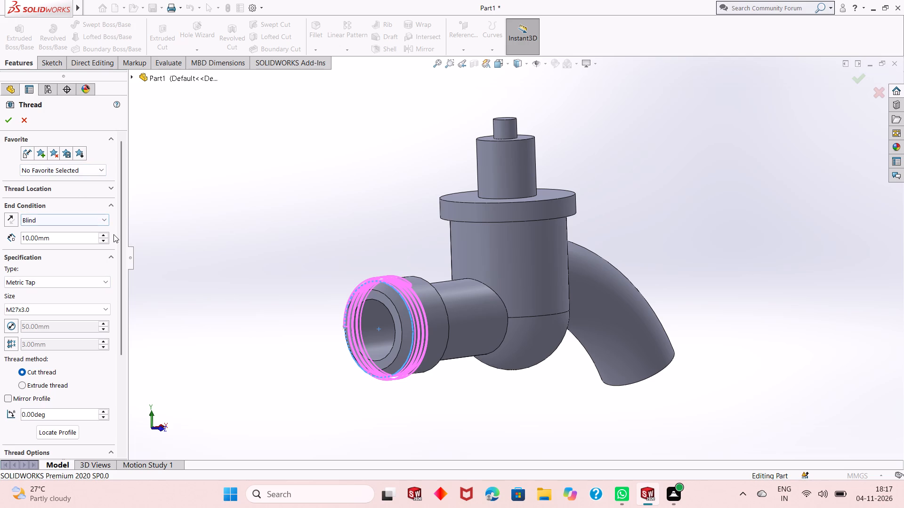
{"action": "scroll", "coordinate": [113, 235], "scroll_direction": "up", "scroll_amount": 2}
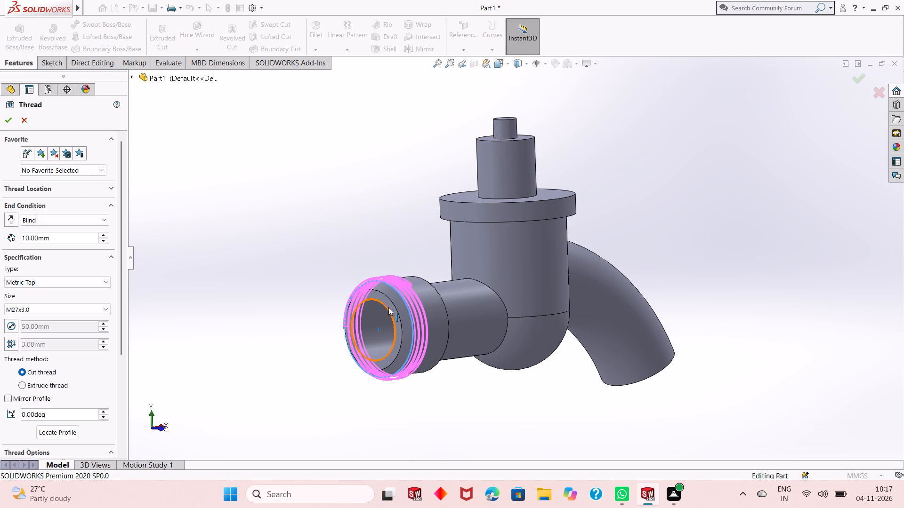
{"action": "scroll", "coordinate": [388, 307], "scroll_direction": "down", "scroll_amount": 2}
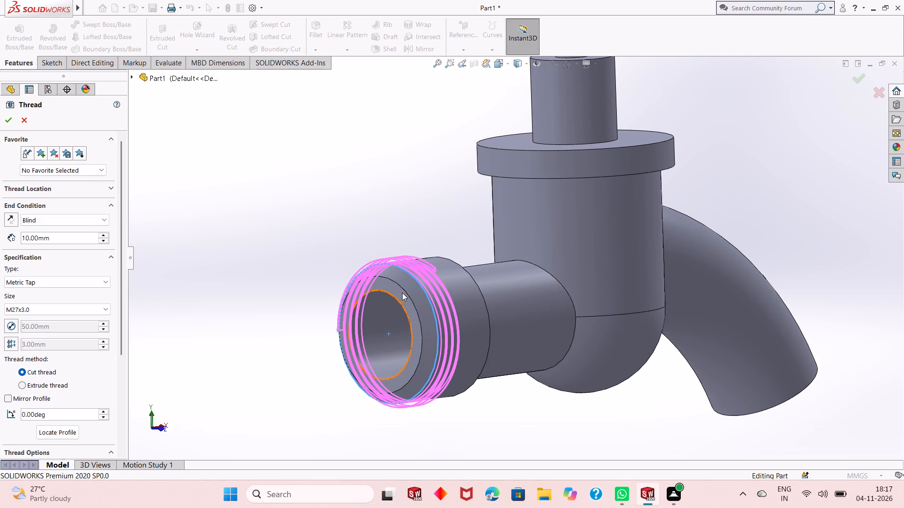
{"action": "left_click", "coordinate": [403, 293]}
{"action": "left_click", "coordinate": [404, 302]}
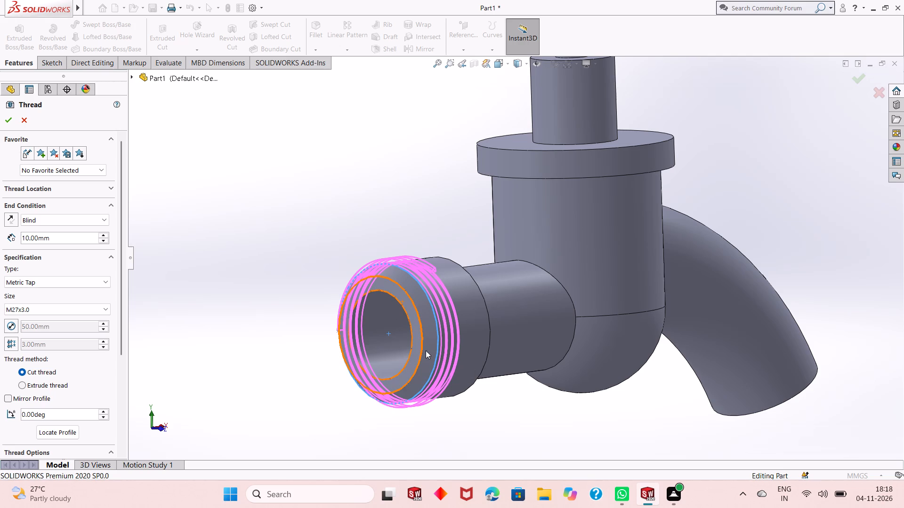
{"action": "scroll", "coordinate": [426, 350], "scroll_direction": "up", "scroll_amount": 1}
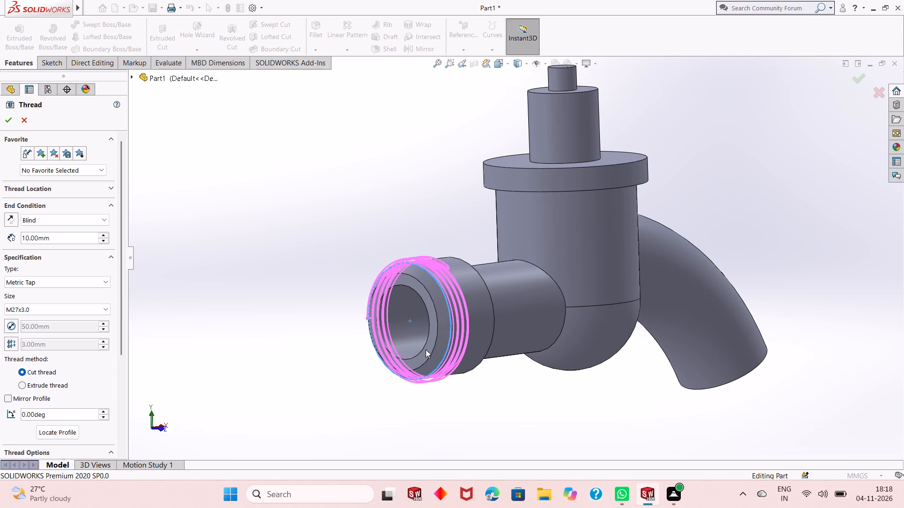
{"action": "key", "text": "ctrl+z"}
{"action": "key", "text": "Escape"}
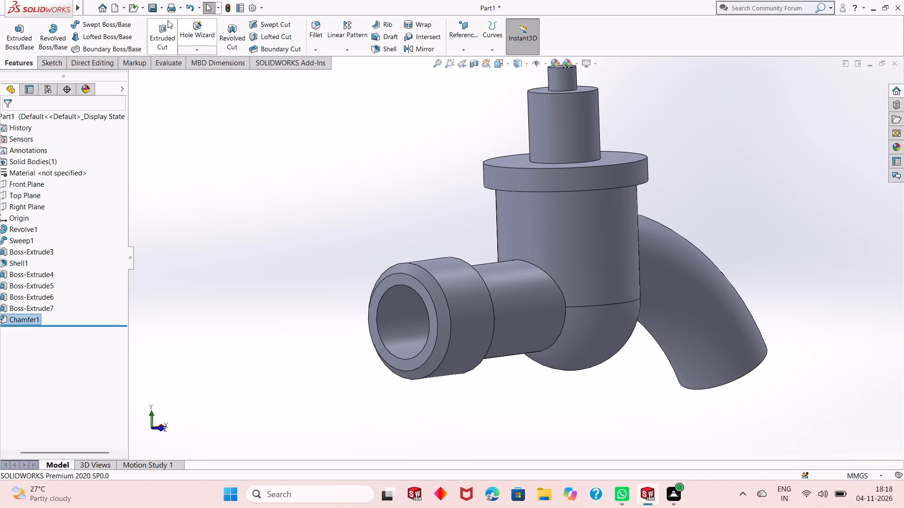
Start a Thread on the collar's outer circular edge at the chamfer, with the ring-shaped end face as its start location.
{"action": "left_click", "coordinate": [187, 52]}
{"action": "left_click", "coordinate": [197, 86]}
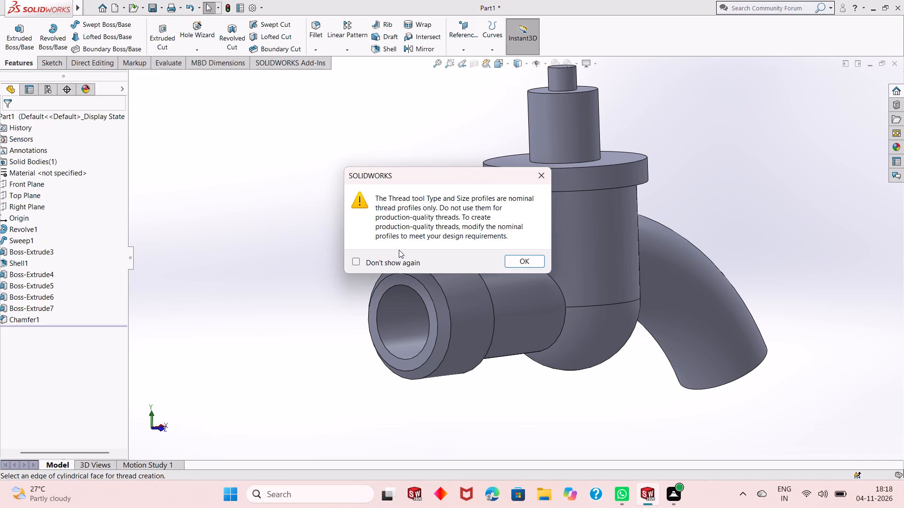
{"action": "left_click", "coordinate": [520, 260]}
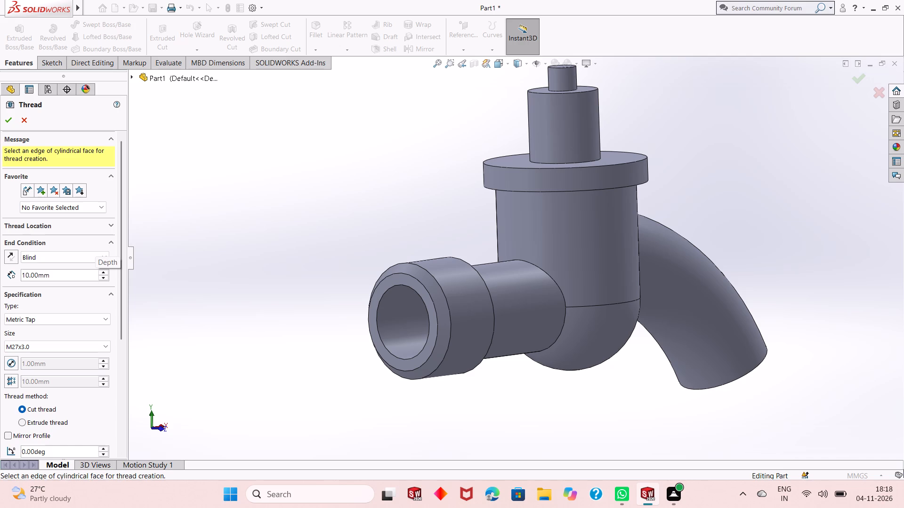
{"action": "left_click", "coordinate": [78, 229]}
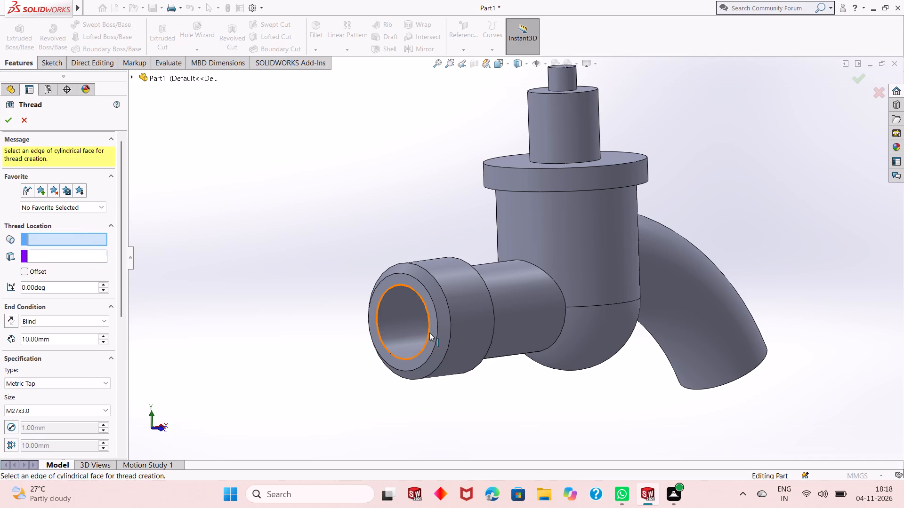
{"action": "left_click", "coordinate": [444, 293]}
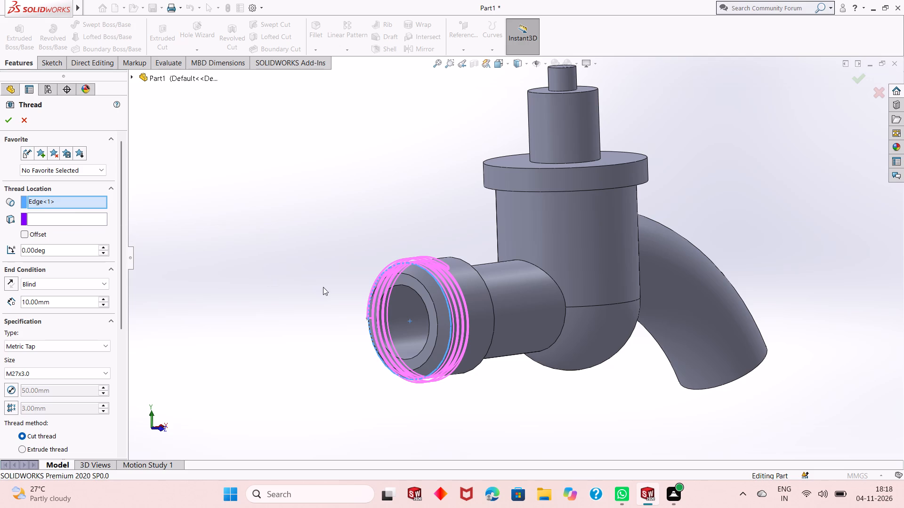
{"action": "scroll", "coordinate": [422, 310], "scroll_direction": "down", "scroll_amount": 1}
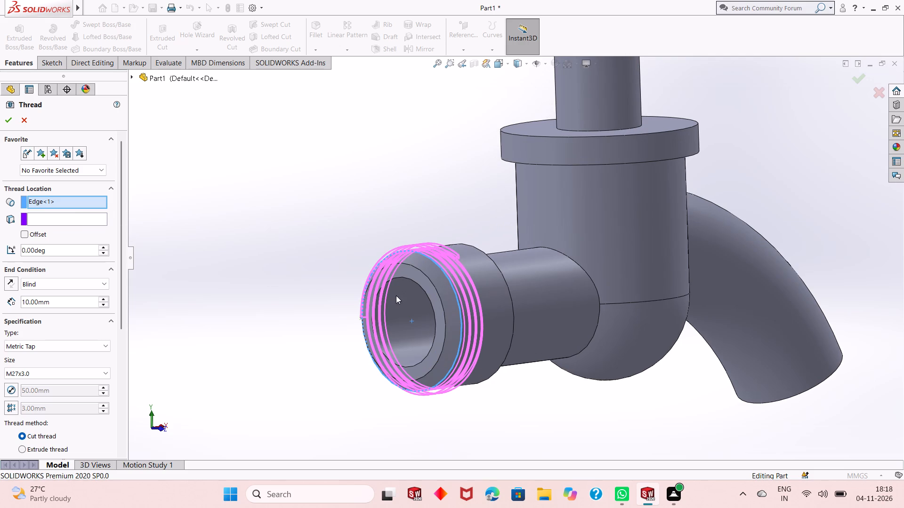
{"action": "left_click", "coordinate": [42, 216]}
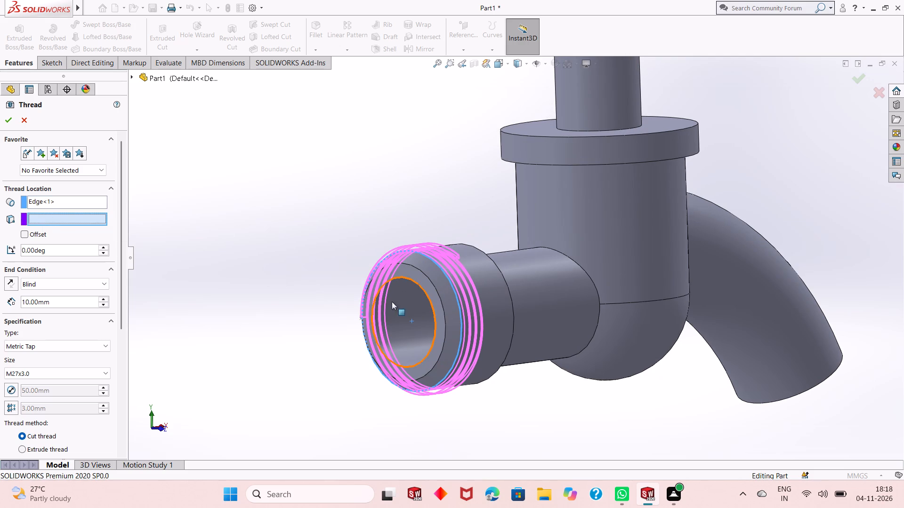
{"action": "left_click", "coordinate": [434, 300]}
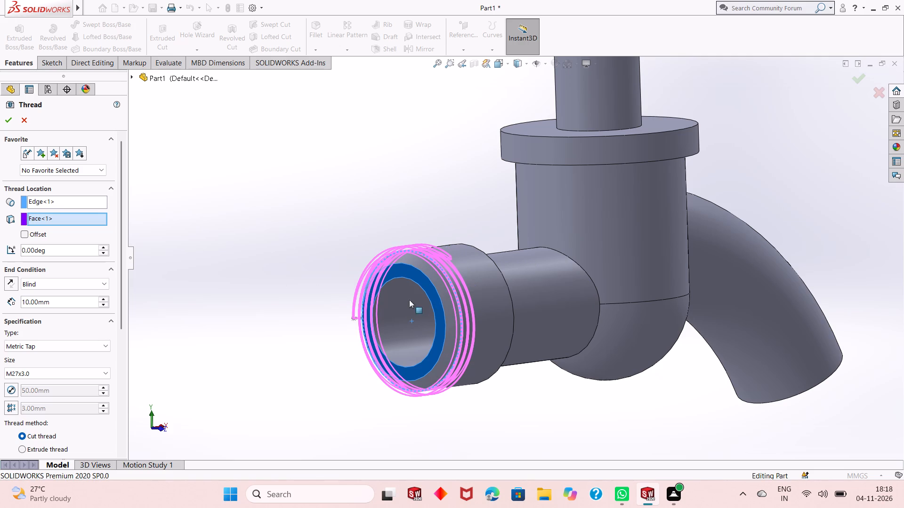
Offset the thread start by 5 mm from the end face, reversed so it begins outside the collar's open end.
{"action": "middle_click_drag", "start_coordinate": [253, 270], "coordinate": [223, 295]}
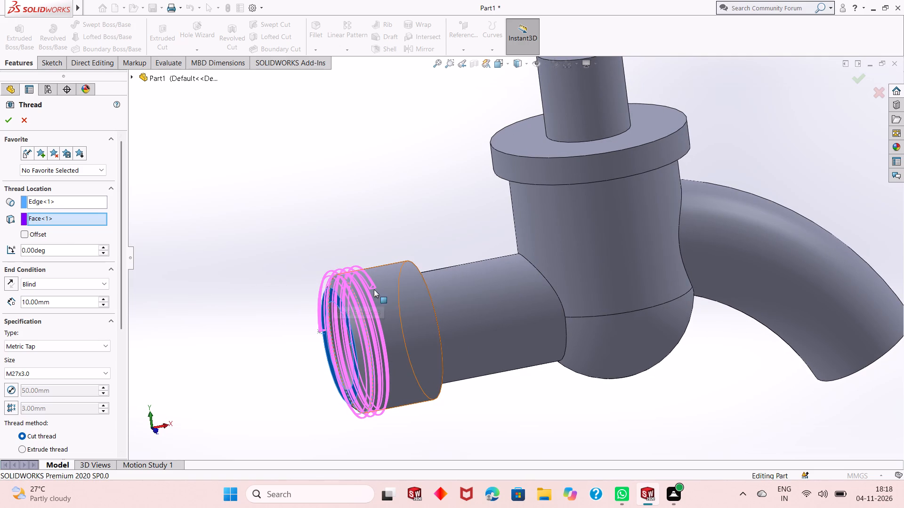
{"action": "scroll", "coordinate": [421, 319], "scroll_direction": "up", "scroll_amount": 1}
{"action": "middle_click_drag", "start_coordinate": [438, 345], "coordinate": [438, 343]}
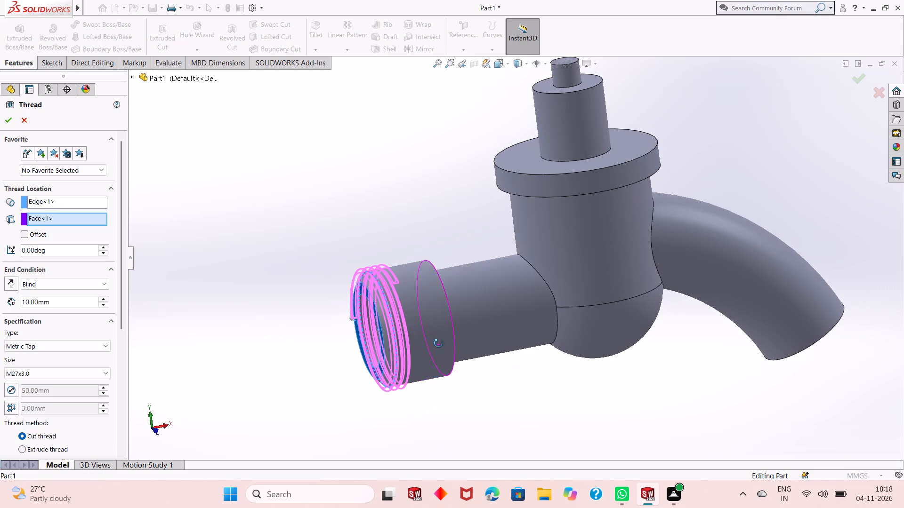
{"action": "middle_click_drag", "start_coordinate": [438, 343], "coordinate": [418, 299]}
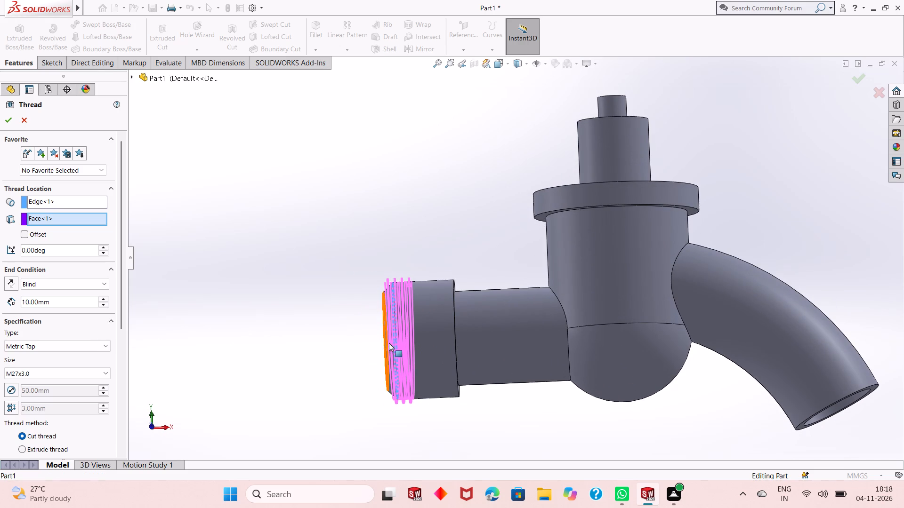
{"action": "scroll", "coordinate": [392, 343], "scroll_direction": "down", "scroll_amount": 4}
{"action": "scroll", "coordinate": [456, 348], "scroll_direction": "down", "scroll_amount": 3}
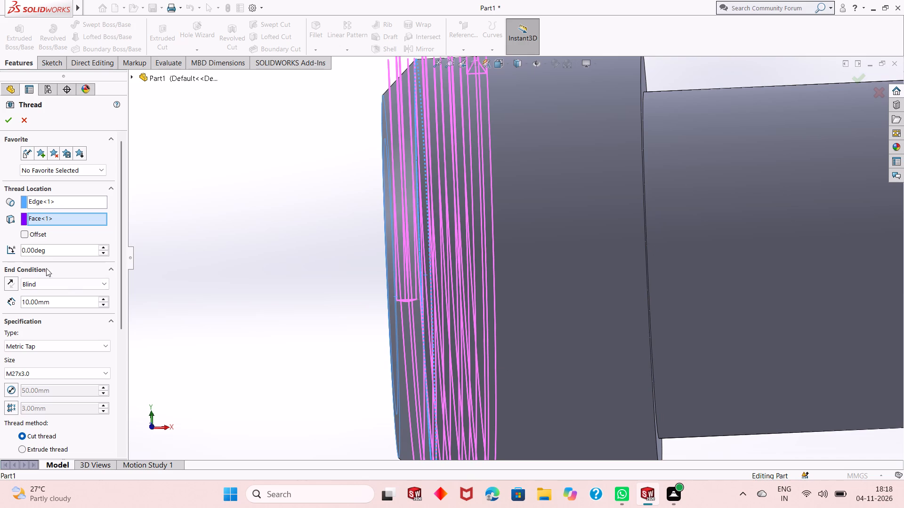
{"action": "left_click", "coordinate": [28, 232]}
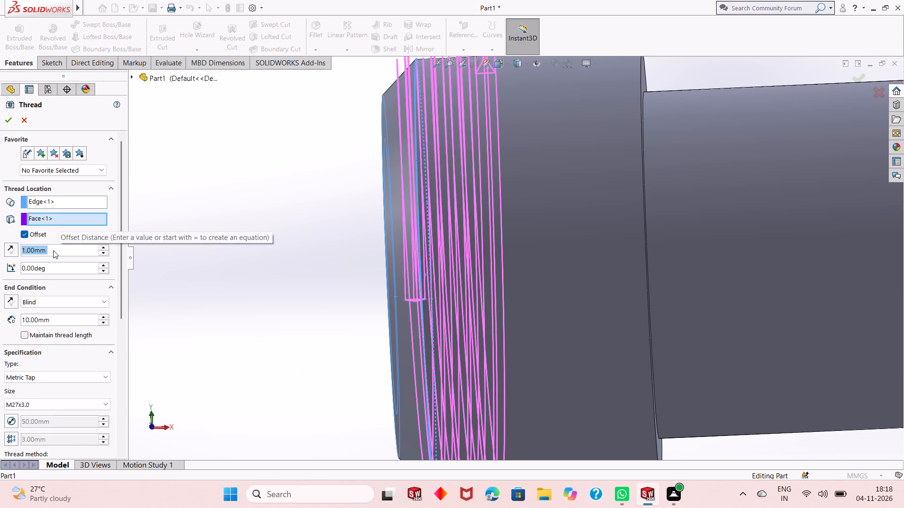
{"action": "key", "text": "5"}
{"action": "key", "text": "Return"}
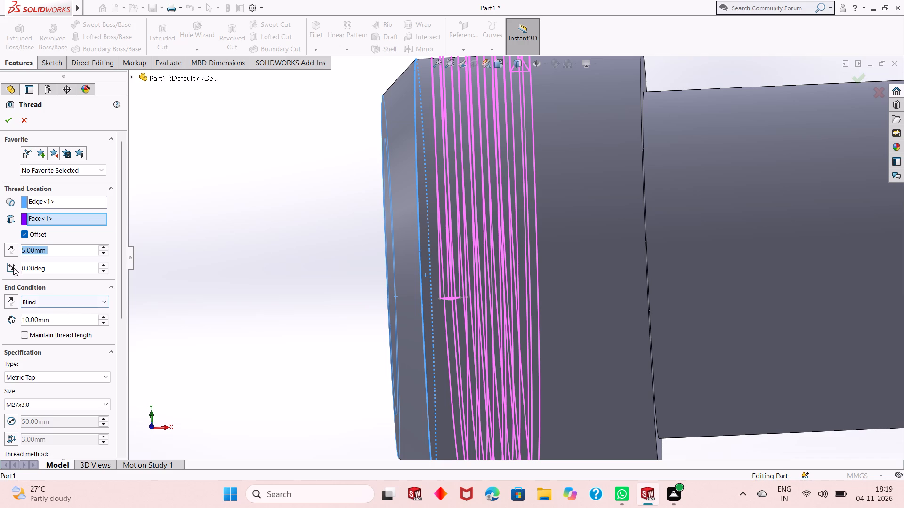
{"action": "left_click", "coordinate": [10, 248]}
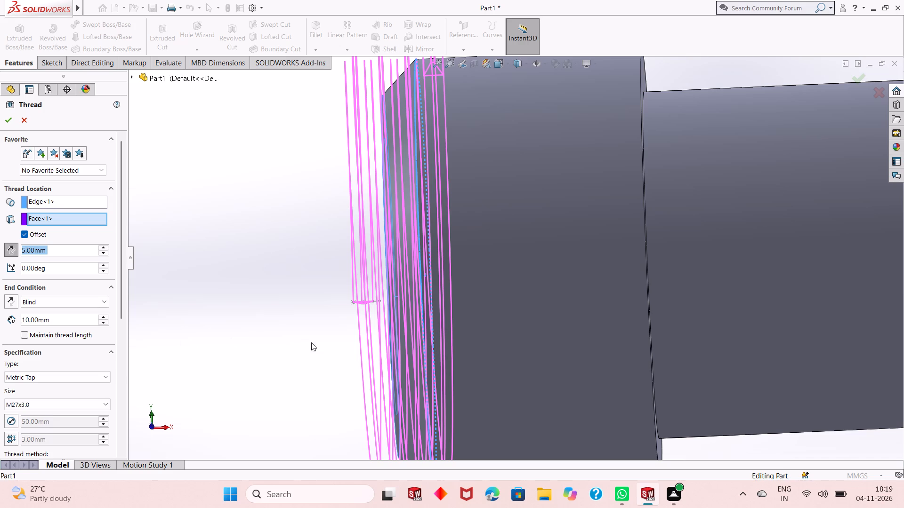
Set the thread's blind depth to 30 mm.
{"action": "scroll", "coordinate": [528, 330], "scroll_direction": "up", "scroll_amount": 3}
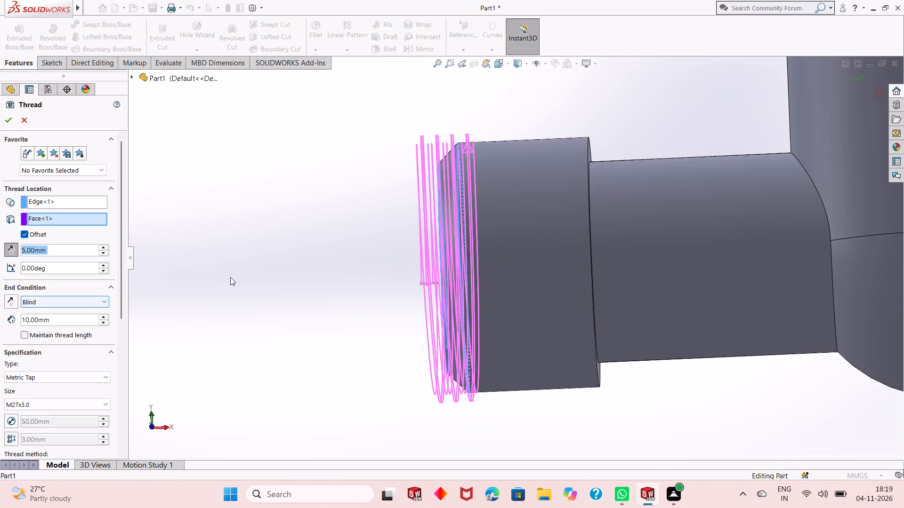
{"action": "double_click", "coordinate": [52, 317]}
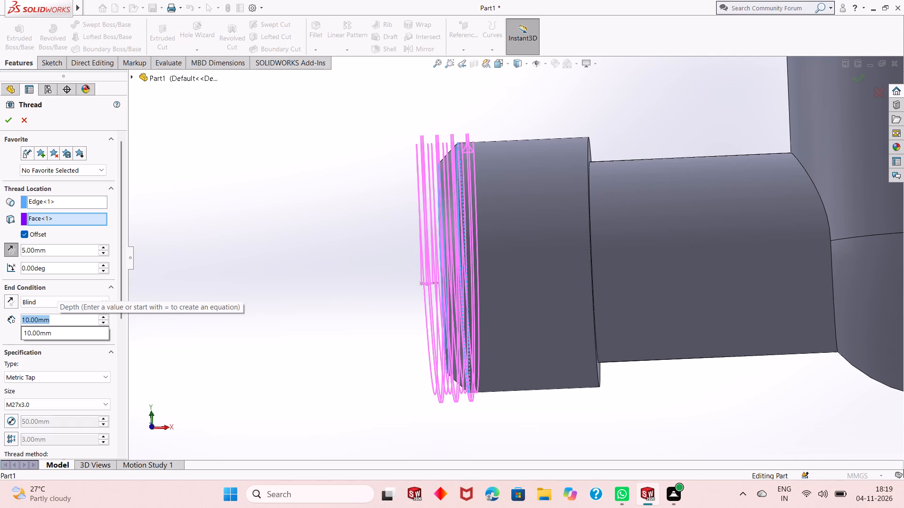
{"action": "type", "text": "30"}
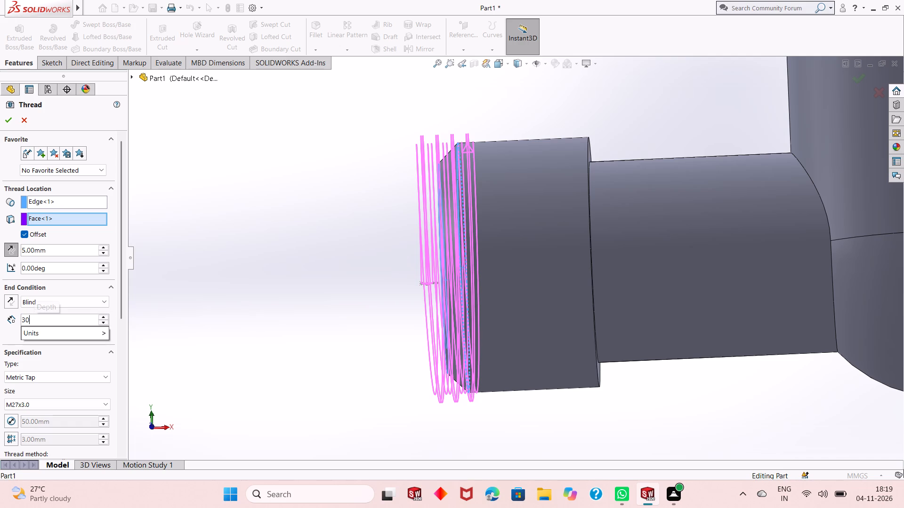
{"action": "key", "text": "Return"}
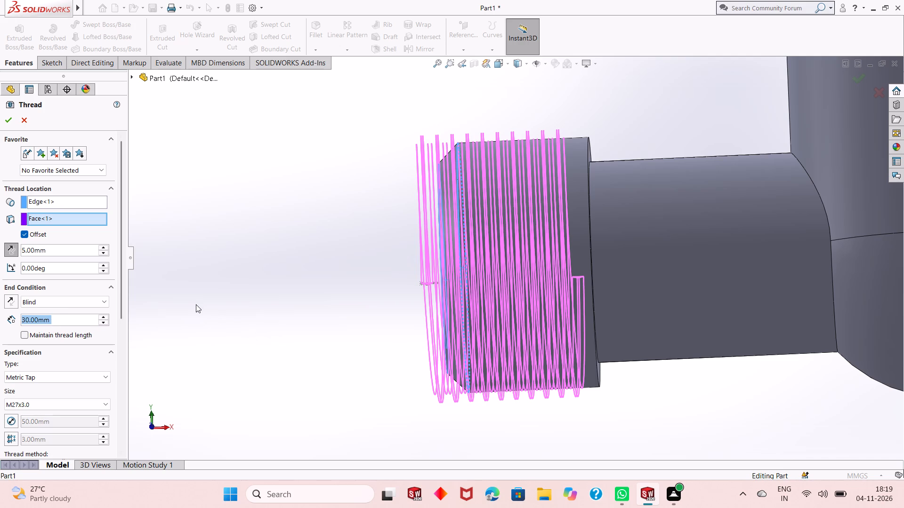
Set the thread's blind depth to 40 mm so it runs past the collar's inner end.
{"action": "middle_click_drag", "start_coordinate": [316, 315], "coordinate": [328, 332]}
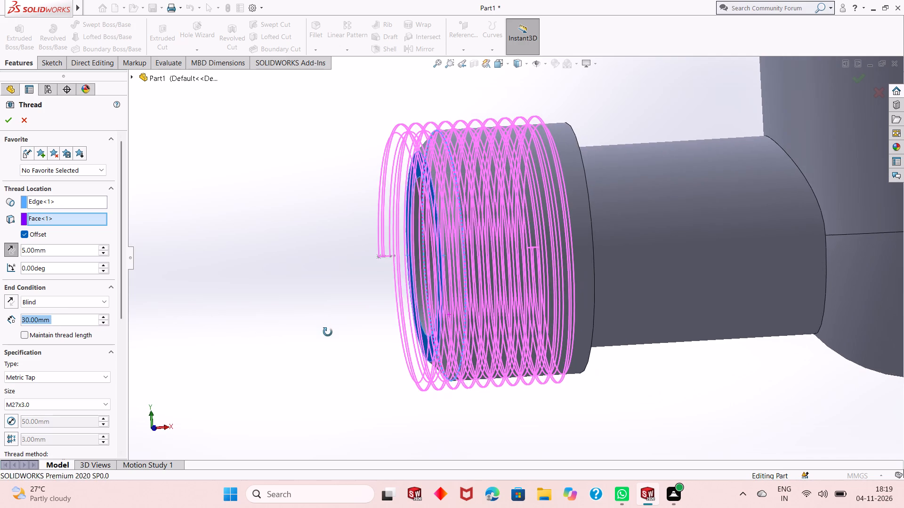
{"action": "middle_click_drag", "start_coordinate": [328, 332], "coordinate": [333, 316]}
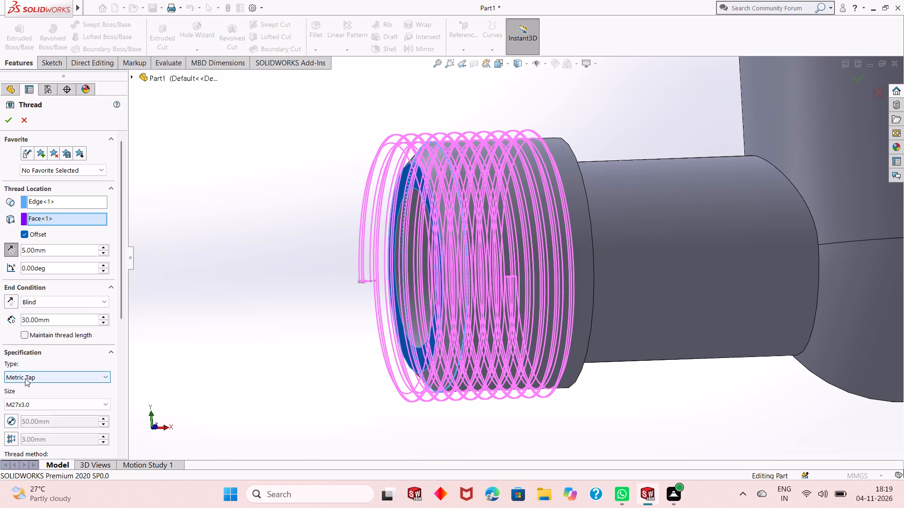
{"action": "double_click", "coordinate": [48, 320]}
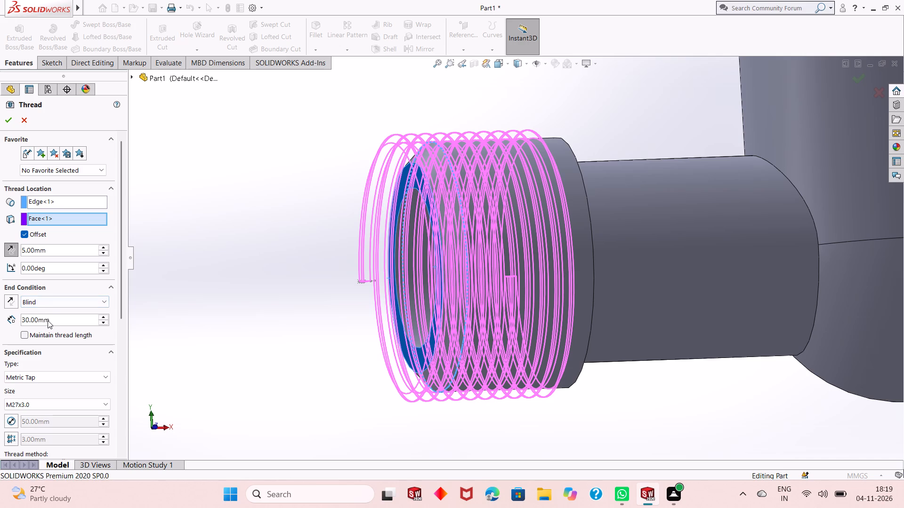
{"action": "type", "text": "40"}
{"action": "key", "text": "Return"}
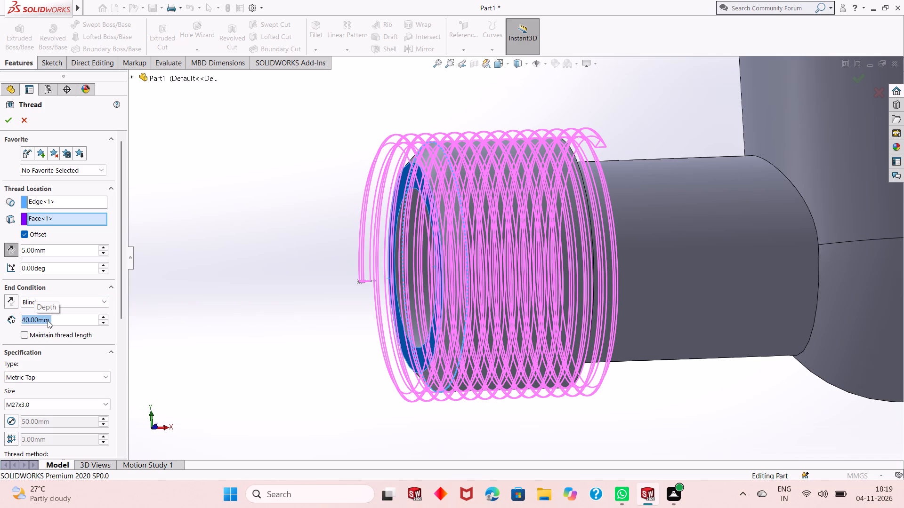
Specify the thread as Metric Die type with size M52x5.0.
{"action": "middle_click_drag", "start_coordinate": [314, 368], "coordinate": [293, 353]}
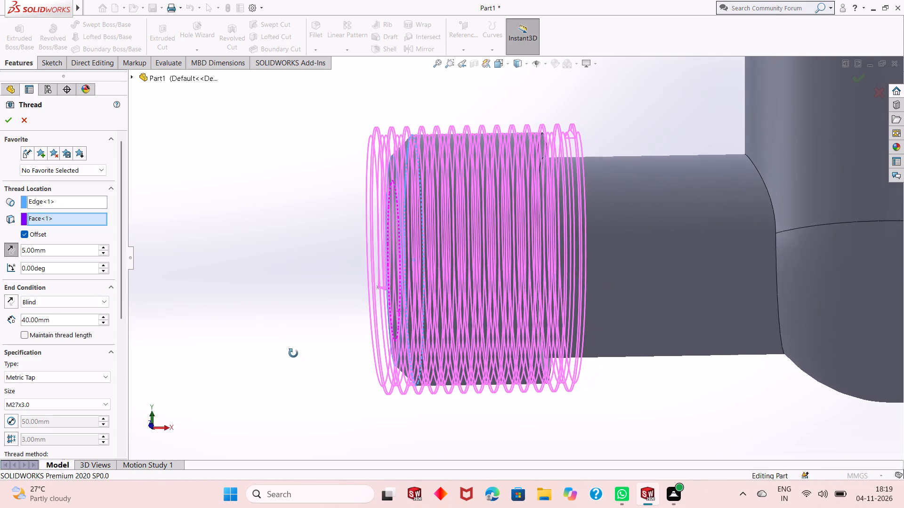
{"action": "middle_click_drag", "start_coordinate": [293, 353], "coordinate": [293, 380]}
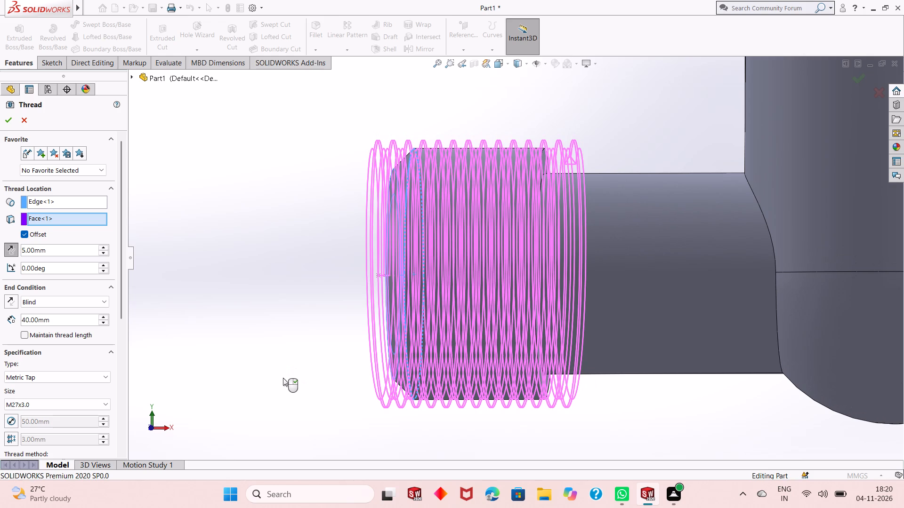
{"action": "left_click", "coordinate": [68, 381]}
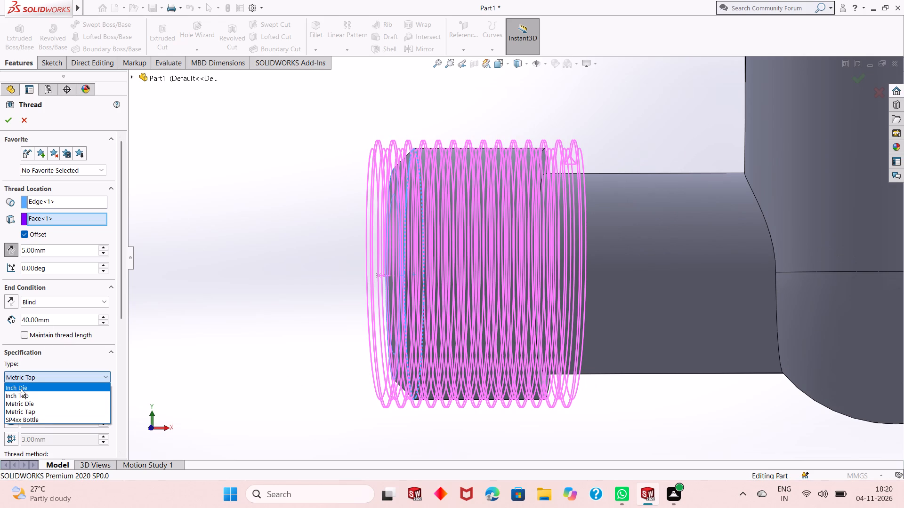
{"action": "left_click", "coordinate": [29, 402]}
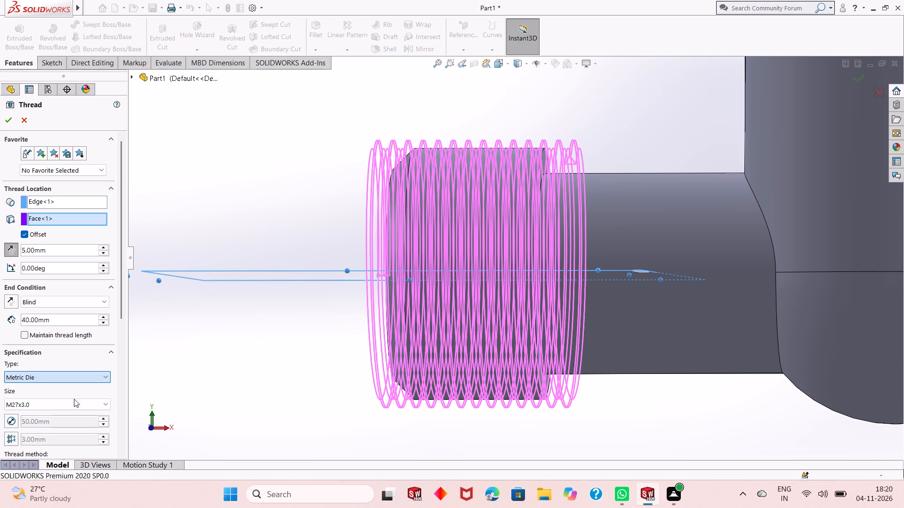
{"action": "middle_click_drag", "start_coordinate": [276, 375], "coordinate": [280, 375]}
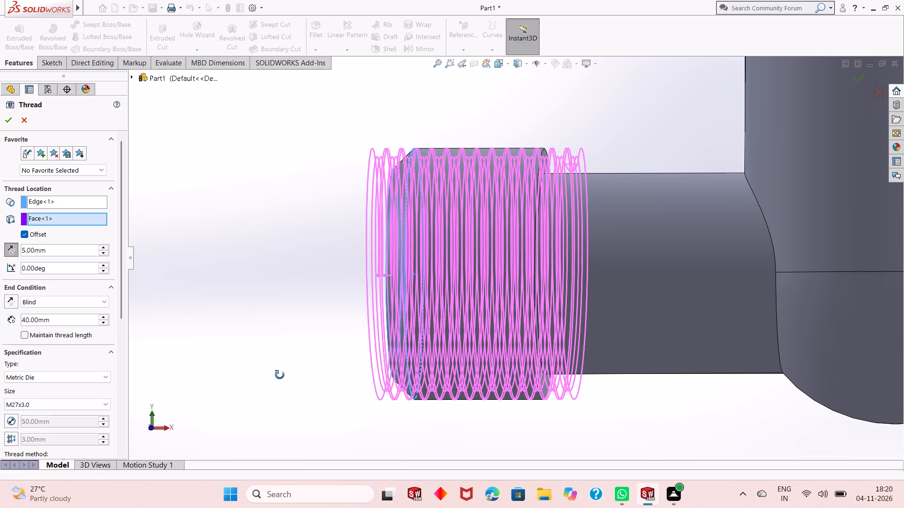
{"action": "middle_click_drag", "start_coordinate": [280, 375], "coordinate": [295, 377]}
{"action": "scroll", "coordinate": [295, 376], "scroll_direction": "up", "scroll_amount": 1}
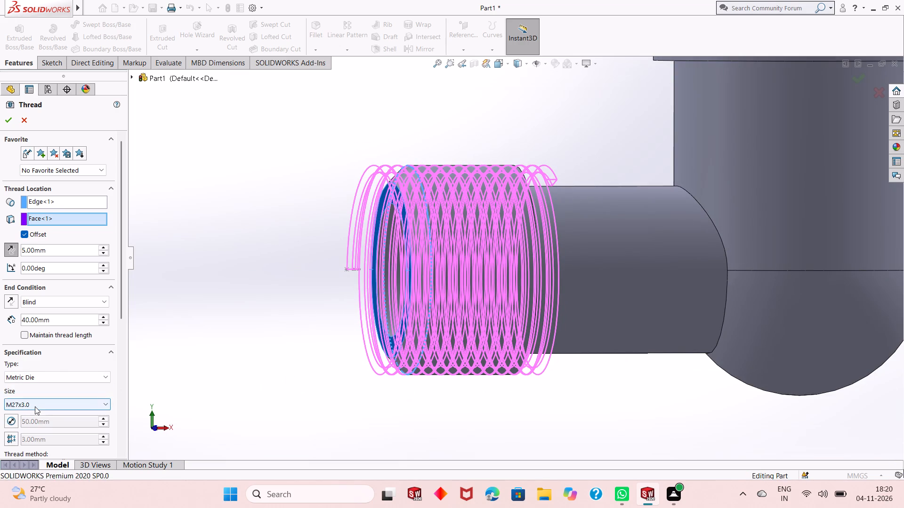
{"action": "left_click", "coordinate": [35, 406]}
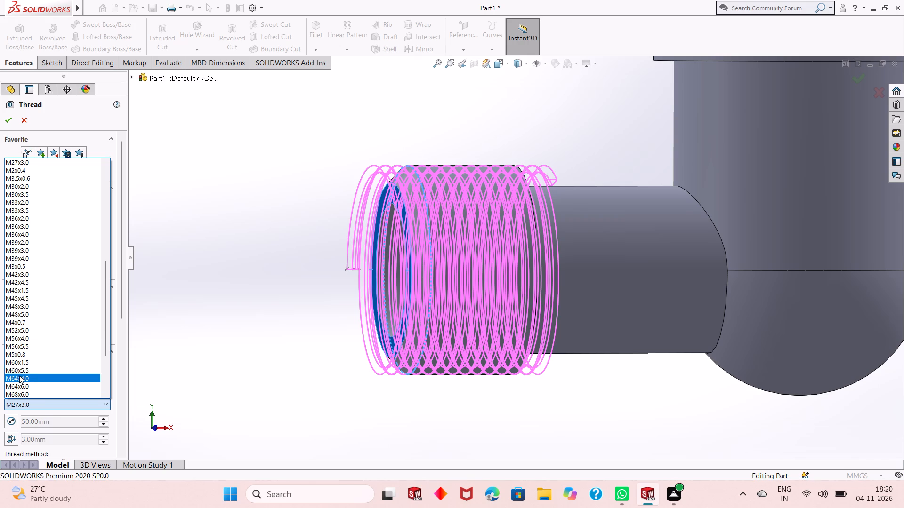
{"action": "left_click", "coordinate": [32, 330]}
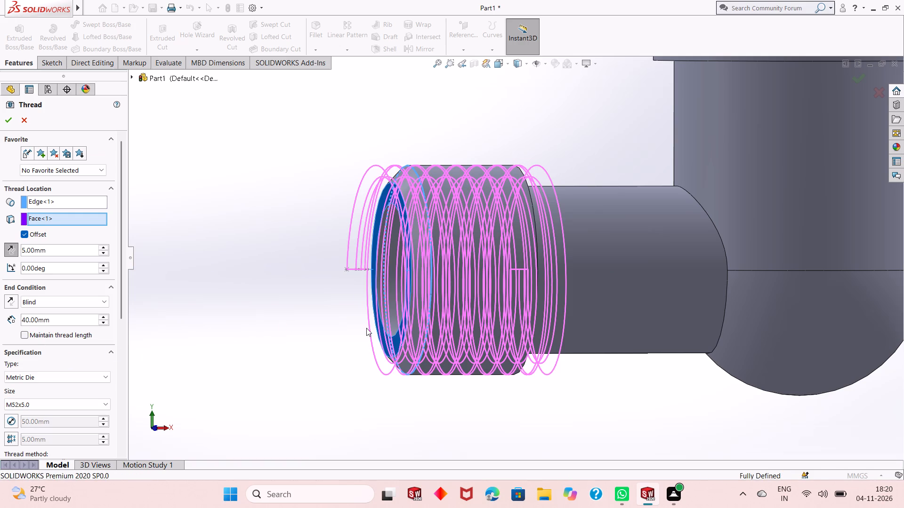
Trim the thread with both its start face and its end face.
{"action": "middle_click_drag", "start_coordinate": [363, 328], "coordinate": [349, 332]}
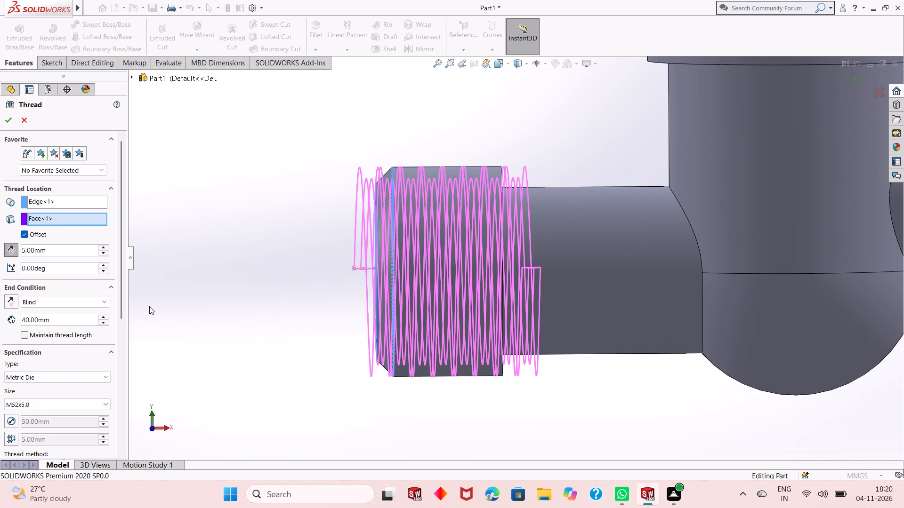
{"action": "scroll", "coordinate": [121, 282], "scroll_direction": "down", "scroll_amount": 4}
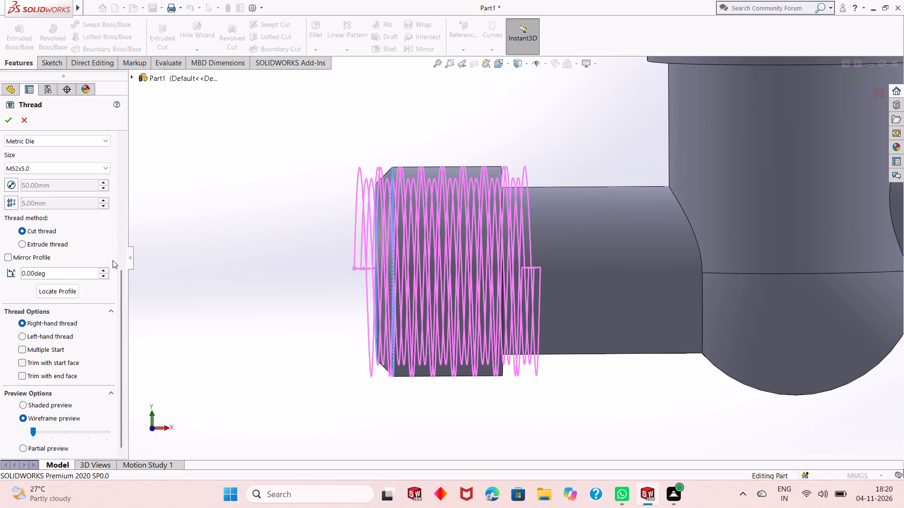
{"action": "scroll", "coordinate": [121, 302], "scroll_direction": "down", "scroll_amount": 1}
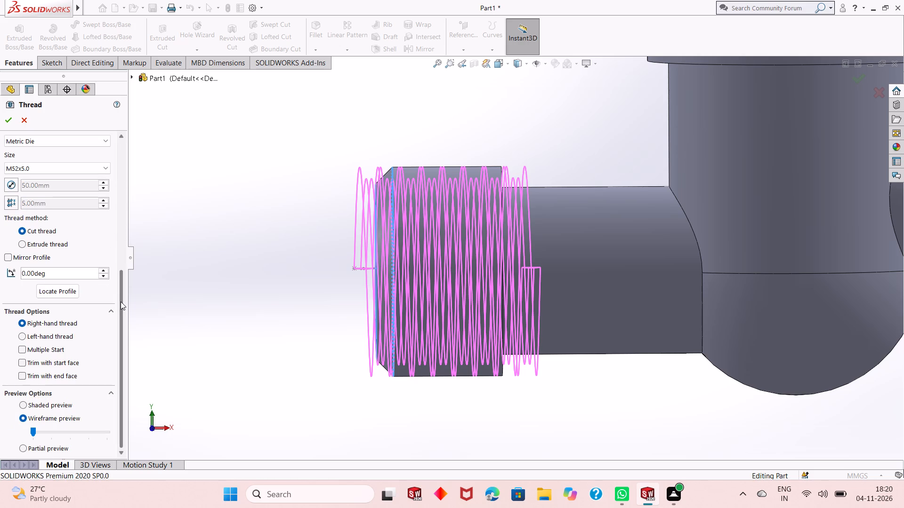
{"action": "left_click", "coordinate": [27, 363]}
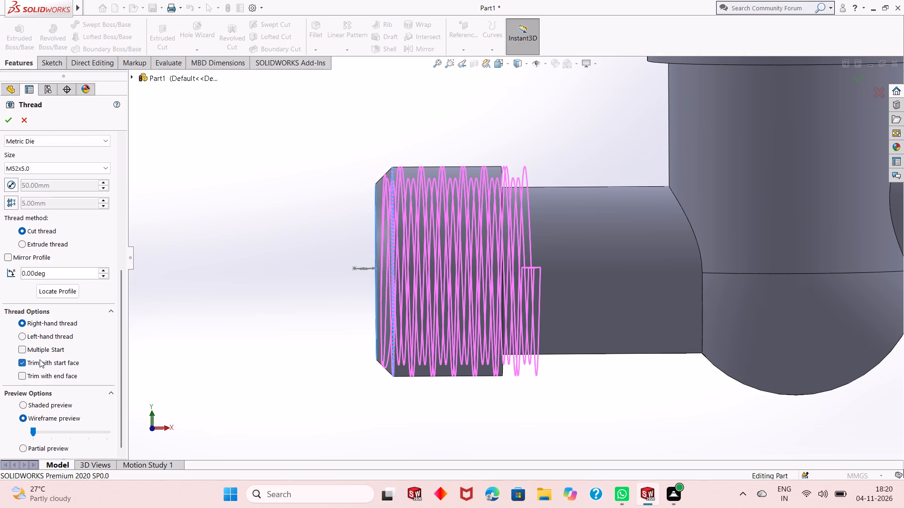
{"action": "left_click", "coordinate": [23, 379]}
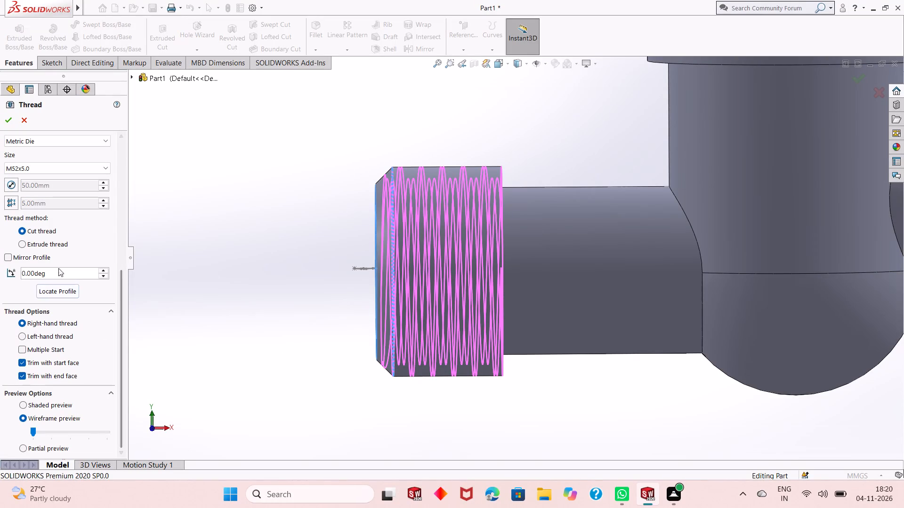
Review the thread's location, depth, specification and trim settings, and create the M52x5.0 cut thread on the inlet collar.
{"action": "scroll", "coordinate": [126, 366], "scroll_direction": "up", "scroll_amount": 2}
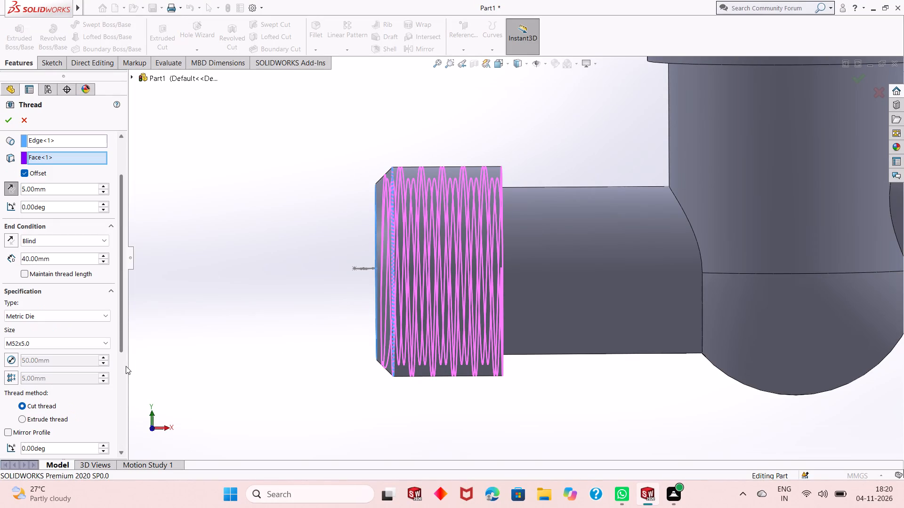
{"action": "scroll", "coordinate": [125, 366], "scroll_direction": "down", "scroll_amount": 2}
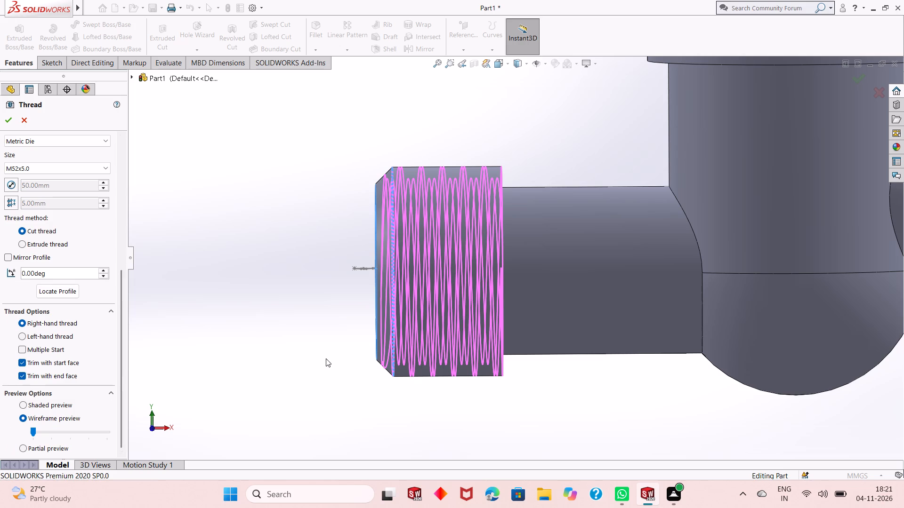
{"action": "middle_click_drag", "start_coordinate": [326, 358], "coordinate": [339, 365]}
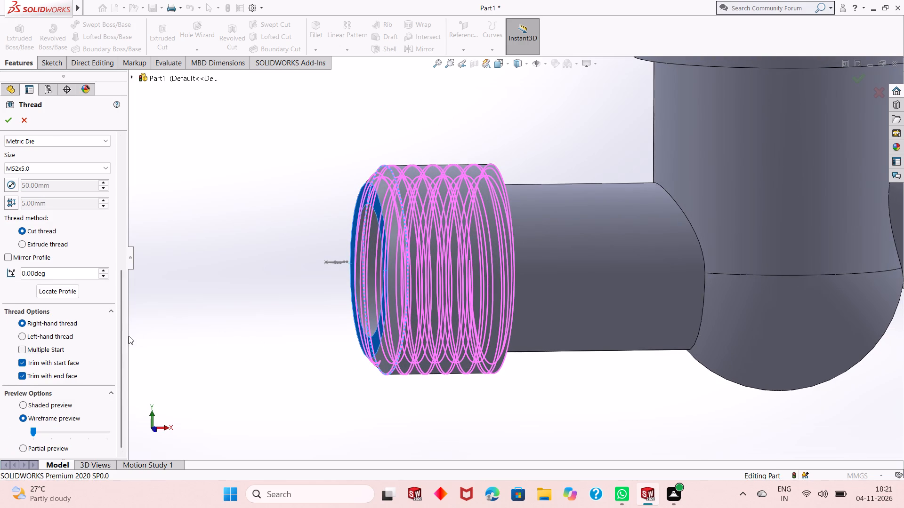
{"action": "scroll", "coordinate": [120, 338], "scroll_direction": "up", "scroll_amount": 4}
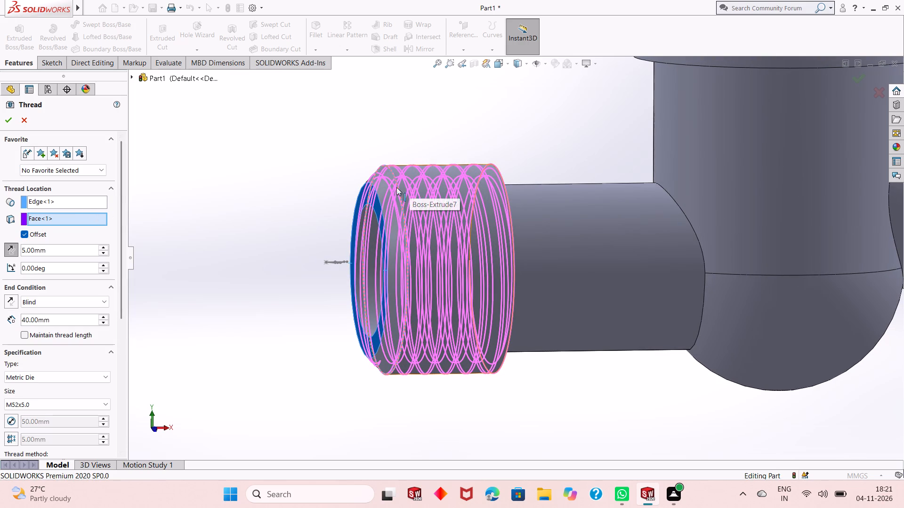
{"action": "middle_click_drag", "start_coordinate": [315, 321], "coordinate": [308, 335]}
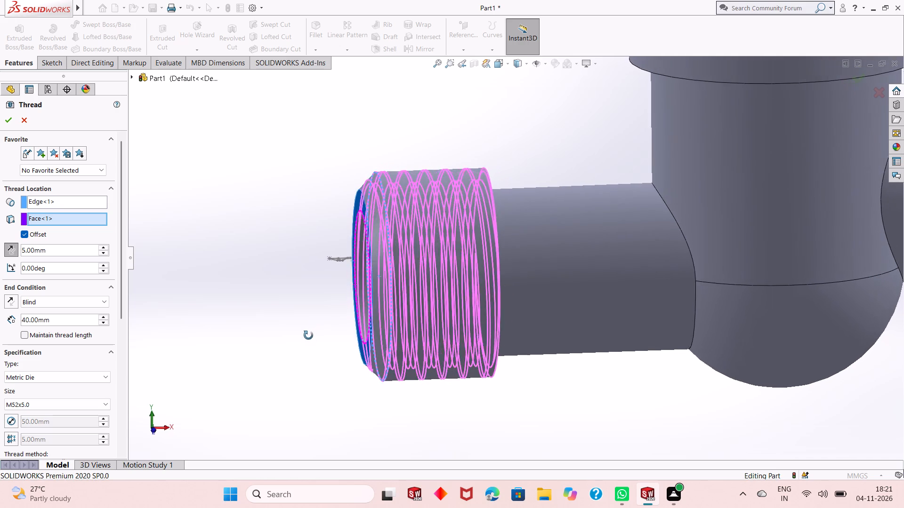
{"action": "middle_click_drag", "start_coordinate": [308, 335], "coordinate": [305, 337]}
{"action": "scroll", "coordinate": [122, 343], "scroll_direction": "down", "scroll_amount": 1}
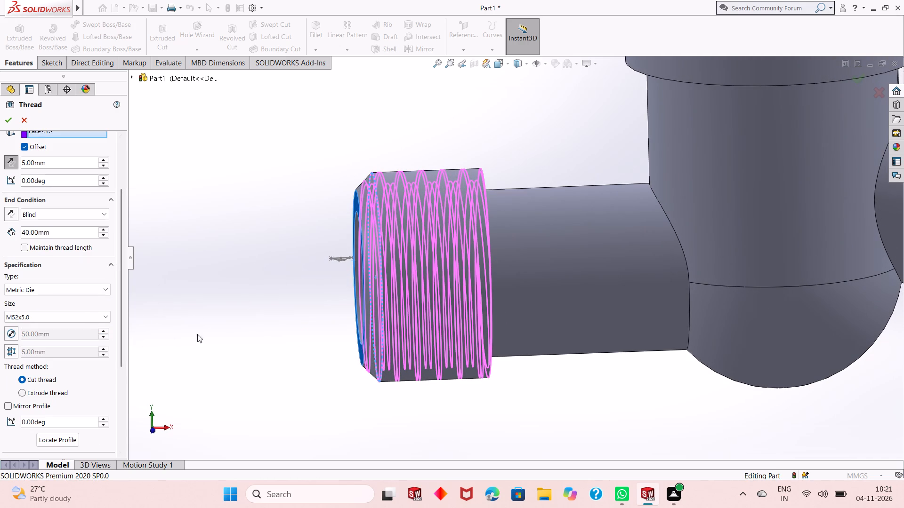
{"action": "scroll", "coordinate": [118, 191], "scroll_direction": "up", "scroll_amount": 1}
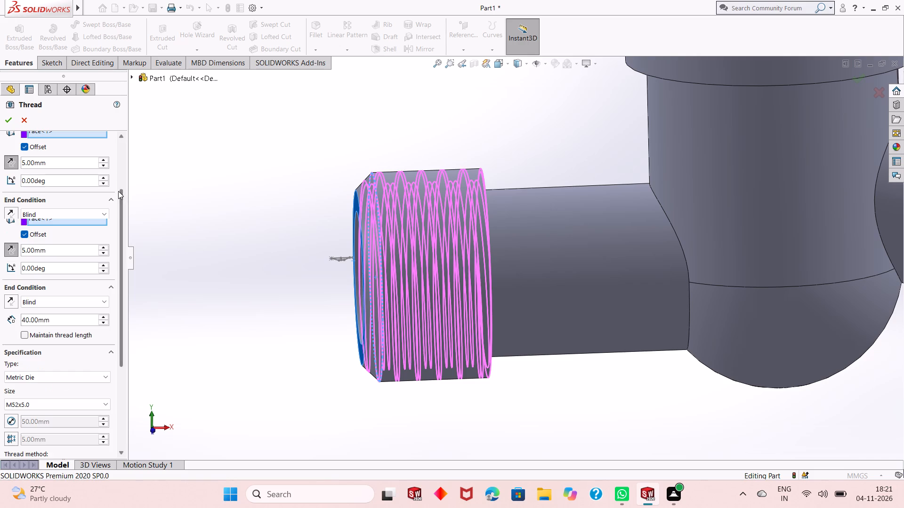
{"action": "scroll", "coordinate": [117, 247], "scroll_direction": "down", "scroll_amount": 1}
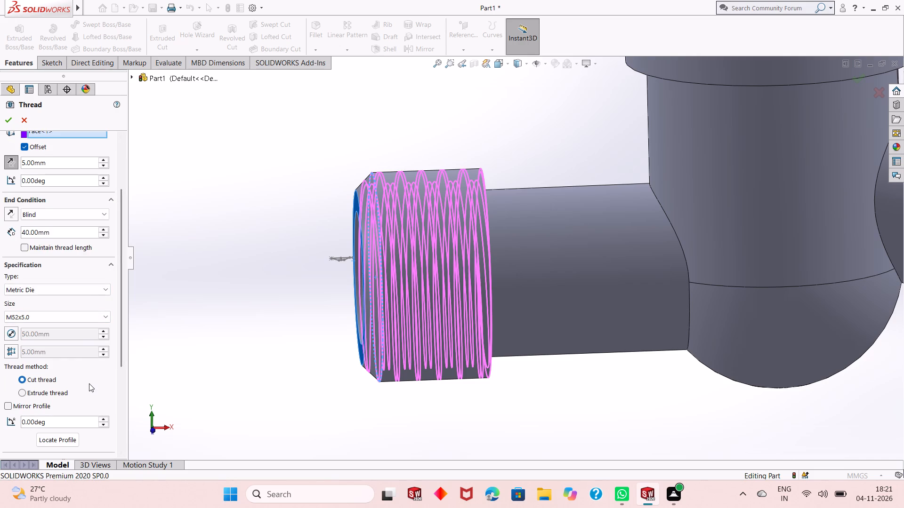
{"action": "scroll", "coordinate": [123, 381], "scroll_direction": "down", "scroll_amount": 2}
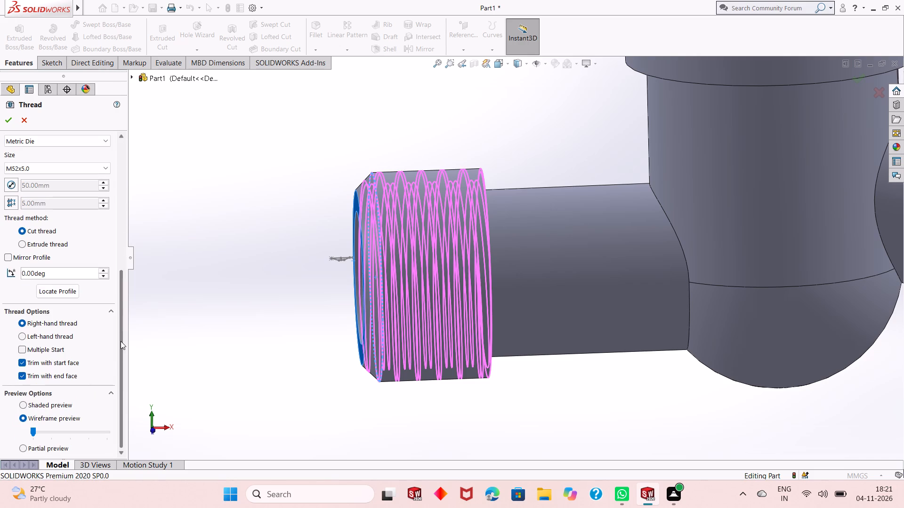
{"action": "left_click", "coordinate": [7, 121]}
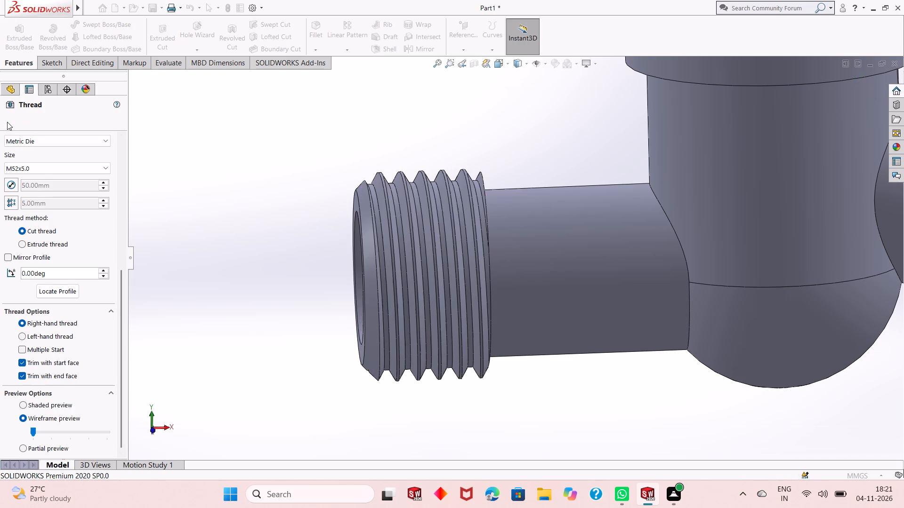
Start a sketch on the threaded collar's inner annular face, the one facing the tap body.
{"action": "scroll", "coordinate": [366, 326], "scroll_direction": "down", "scroll_amount": 1}
{"action": "middle_click_drag", "start_coordinate": [366, 329], "coordinate": [360, 322]}
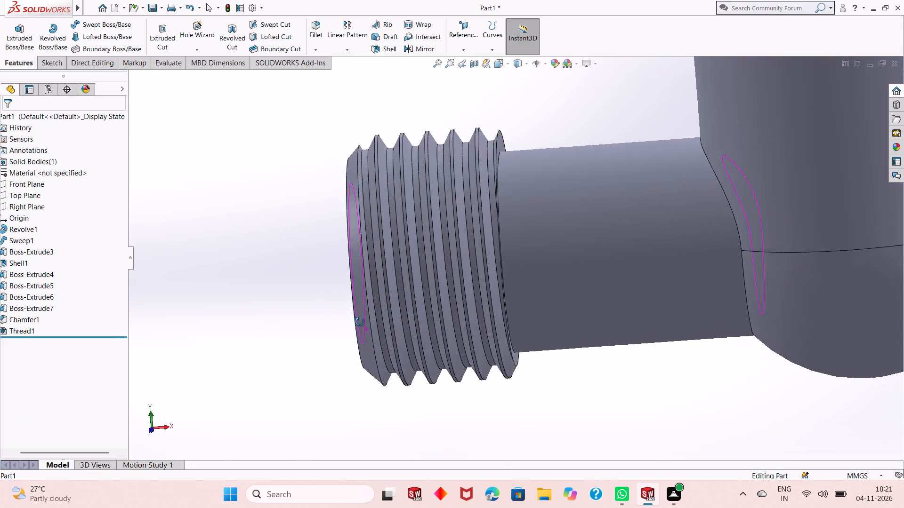
{"action": "middle_click_drag", "start_coordinate": [360, 322], "coordinate": [370, 302]}
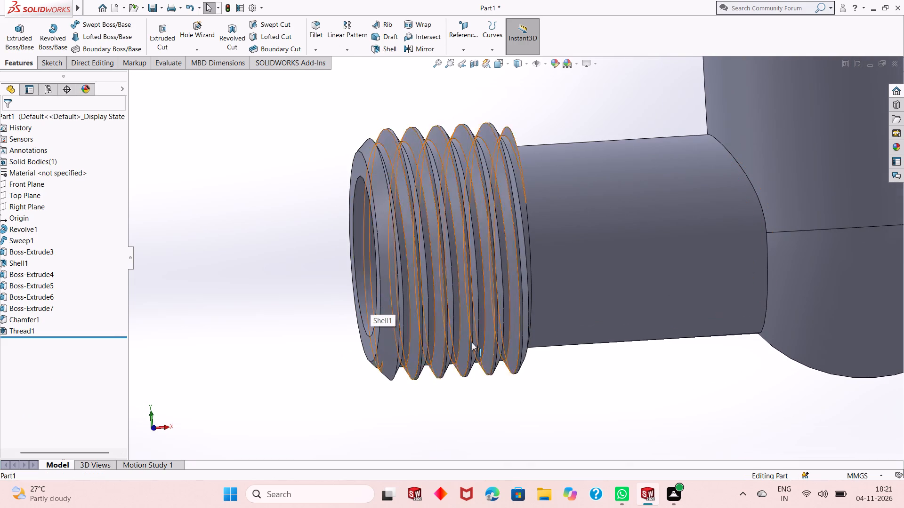
{"action": "scroll", "coordinate": [472, 345], "scroll_direction": "up", "scroll_amount": 1}
{"action": "middle_click_drag", "start_coordinate": [490, 390], "coordinate": [522, 357]}
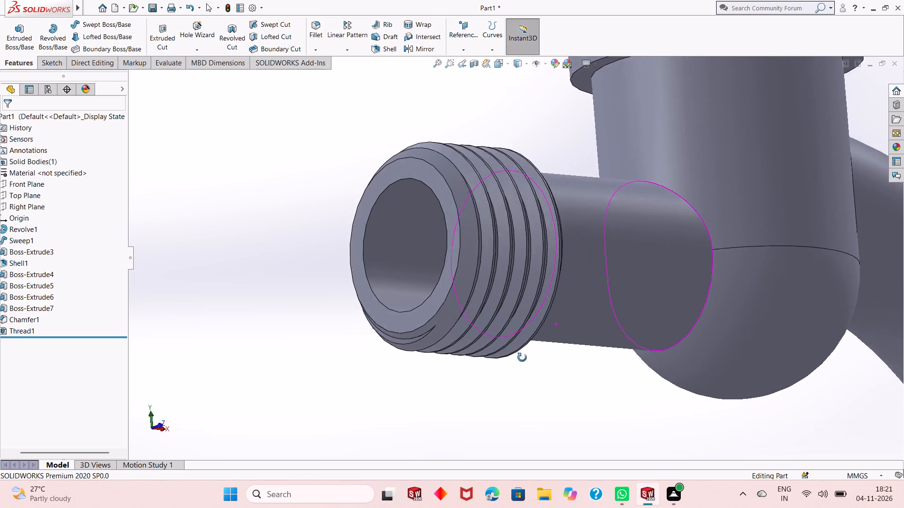
{"action": "middle_click_drag", "start_coordinate": [522, 357], "coordinate": [464, 383]}
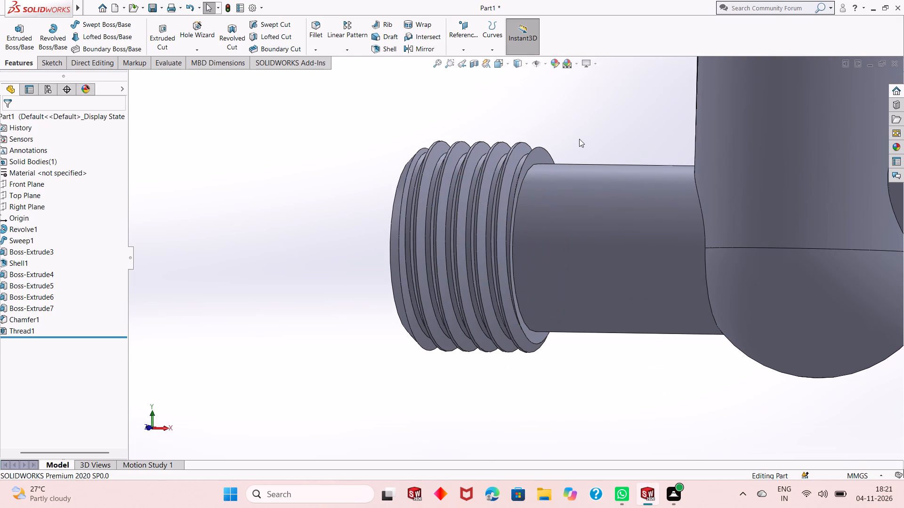
{"action": "middle_click_drag", "start_coordinate": [590, 108], "coordinate": [559, 134]}
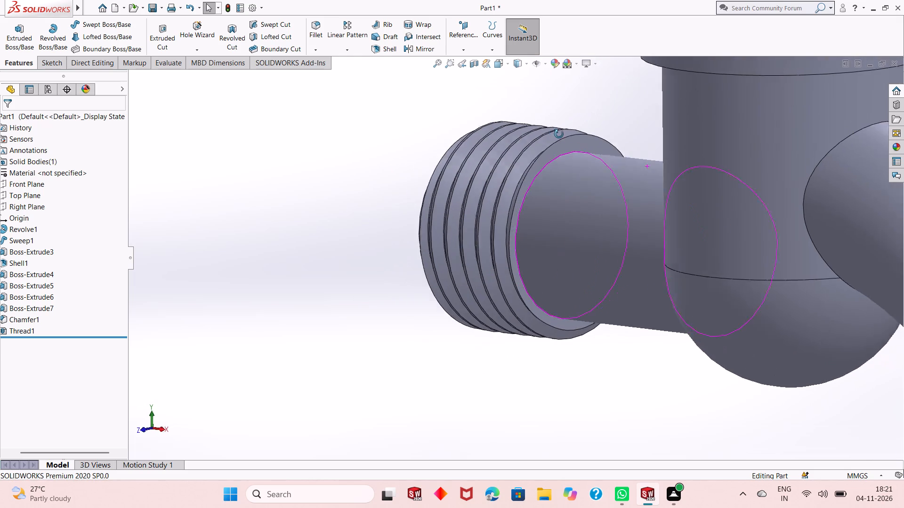
{"action": "middle_click_drag", "start_coordinate": [559, 134], "coordinate": [558, 134]}
{"action": "left_click", "coordinate": [579, 142]}
{"action": "left_click", "coordinate": [619, 112]}
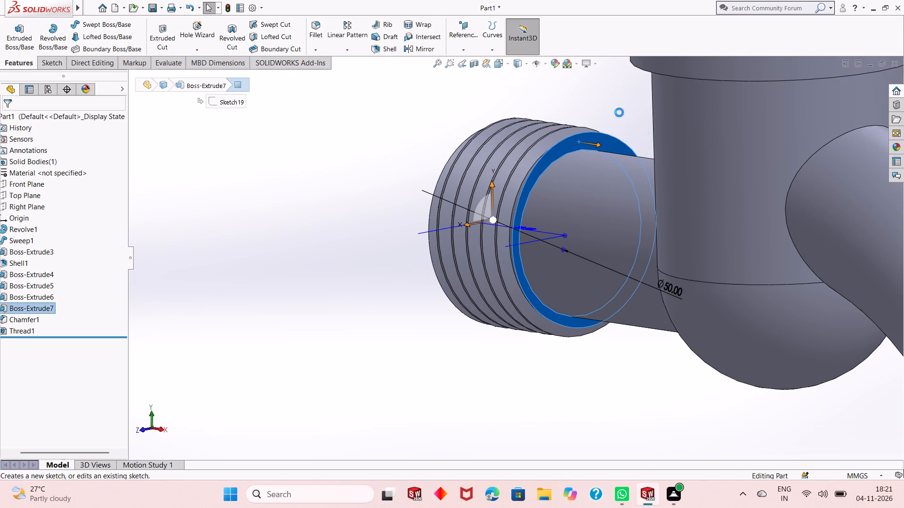
{"action": "key", "text": "ctrl+8"}
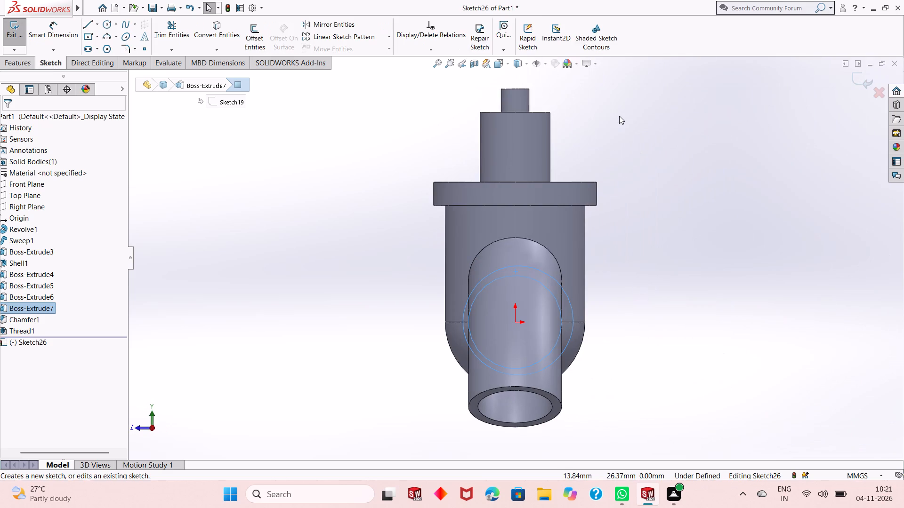
{"action": "left_click", "coordinate": [619, 116]}
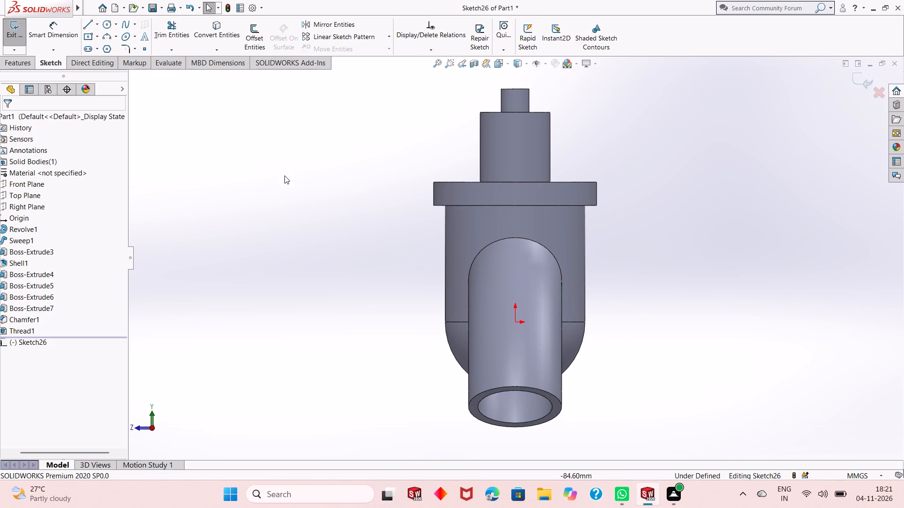
{"action": "left_click", "coordinate": [267, 122]}
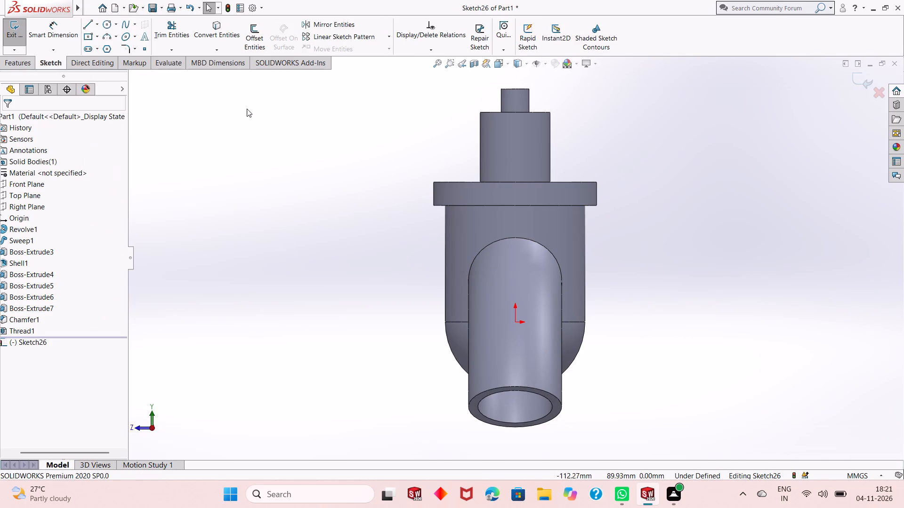
Sketch a circle centred on the origin with a radius of about 18.4 mm.
{"action": "left_click", "coordinate": [108, 25]}
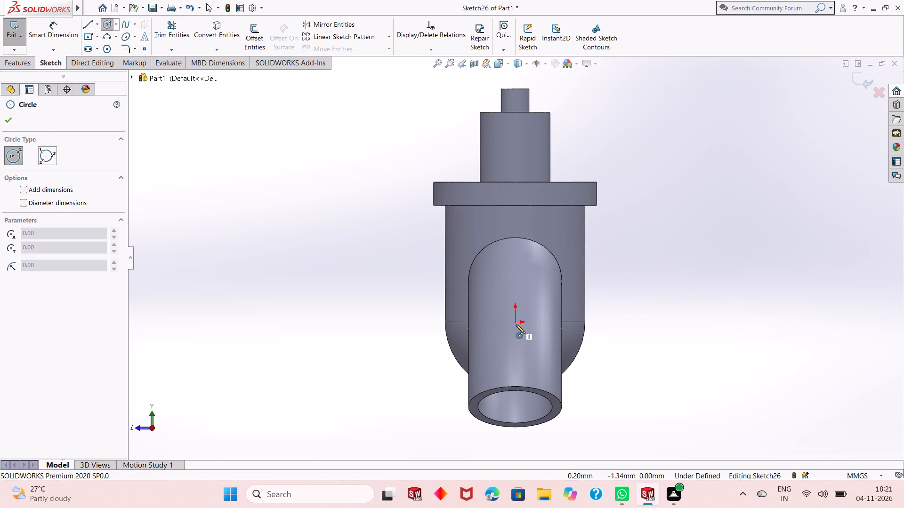
{"action": "left_click", "coordinate": [516, 325]}
{"action": "left_click", "coordinate": [542, 288]}
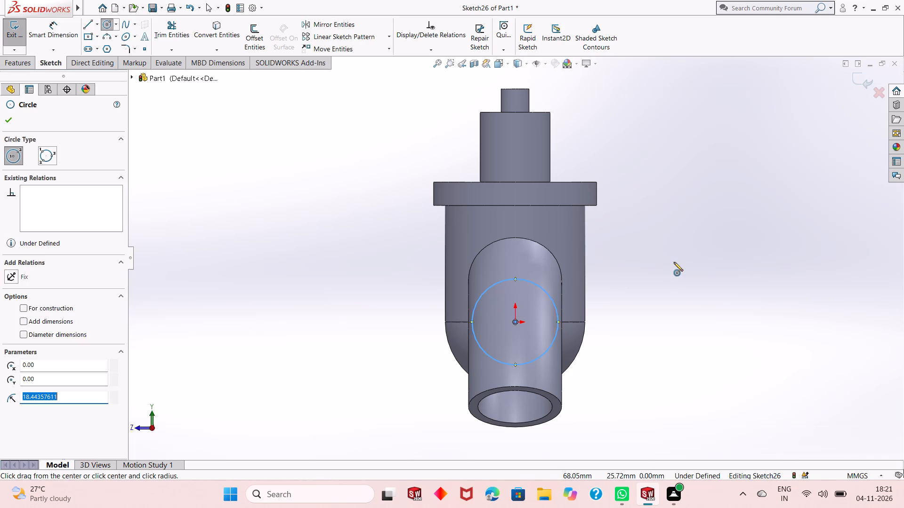
{"action": "right_click", "coordinate": [674, 262]}
{"action": "left_click", "coordinate": [685, 272]}
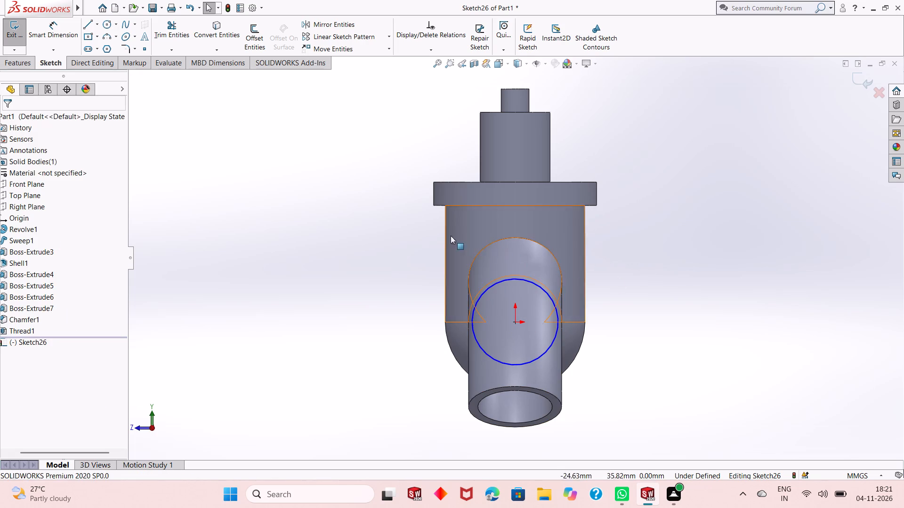
Dimension the circle's diameter to 60 mm.
{"action": "left_click", "coordinate": [53, 32]}
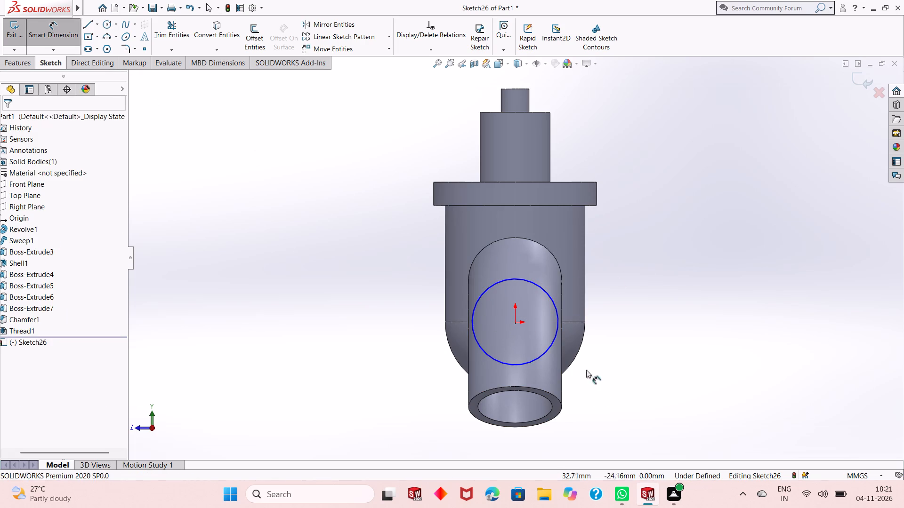
{"action": "left_click", "coordinate": [552, 340]}
{"action": "left_click", "coordinate": [683, 398]}
{"action": "type", "text": "60"}
{"action": "key", "text": "Return"}
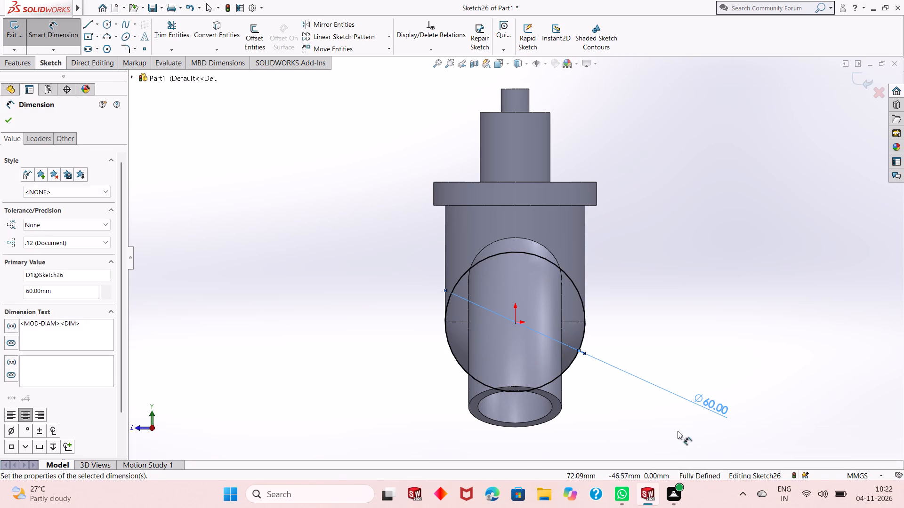
{"action": "middle_click_drag", "start_coordinate": [431, 341], "coordinate": [477, 336]}
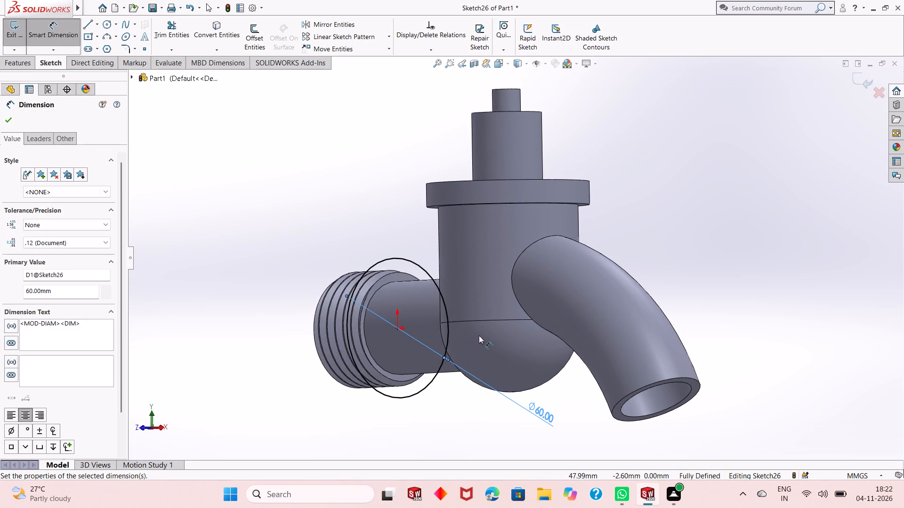
{"action": "right_click", "coordinate": [296, 219]}
{"action": "left_click", "coordinate": [305, 248]}
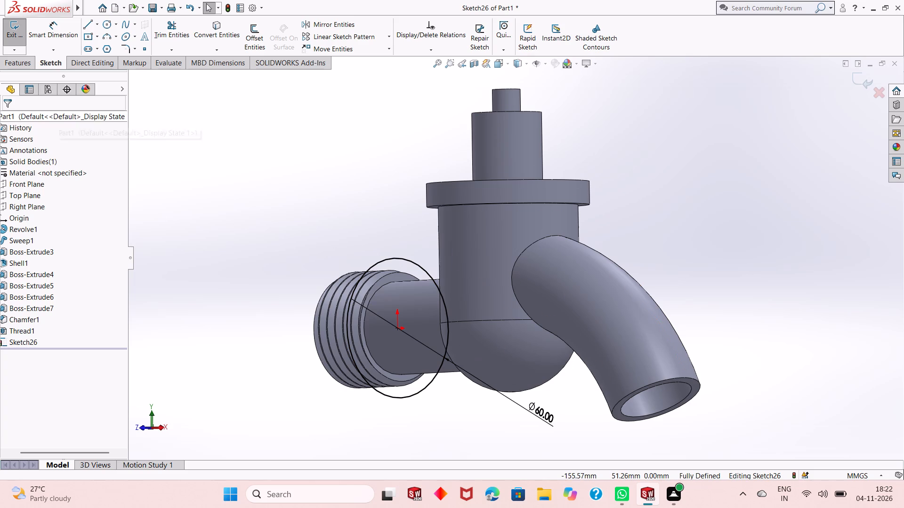
Extrude the 60 mm circle 10 mm blind toward the tap body, merged with it, as a flange behind the thread.
{"action": "left_click", "coordinate": [22, 63]}
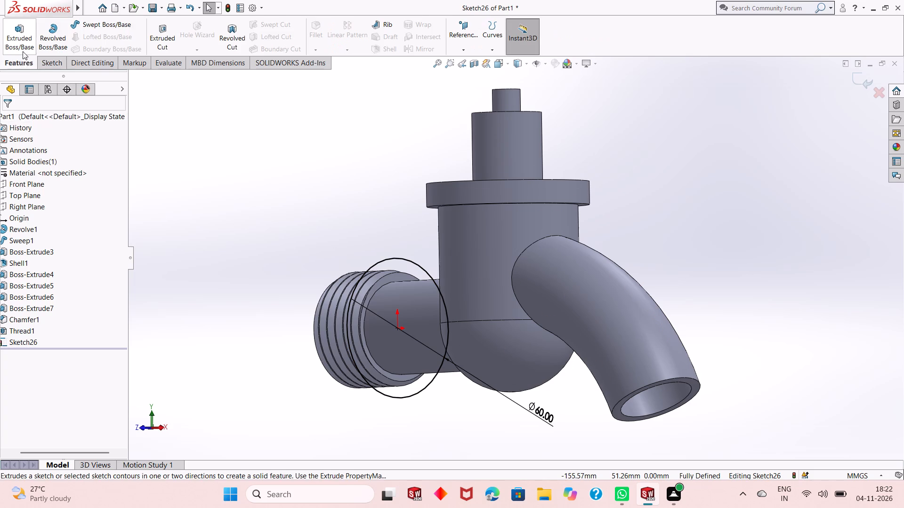
{"action": "left_click", "coordinate": [20, 38]}
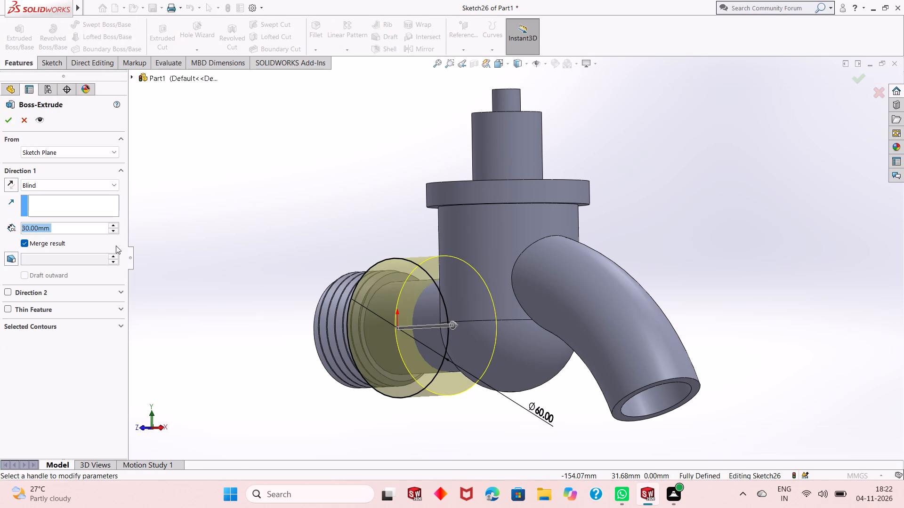
{"action": "type", "text": "10"}
{"action": "key", "text": "Return"}
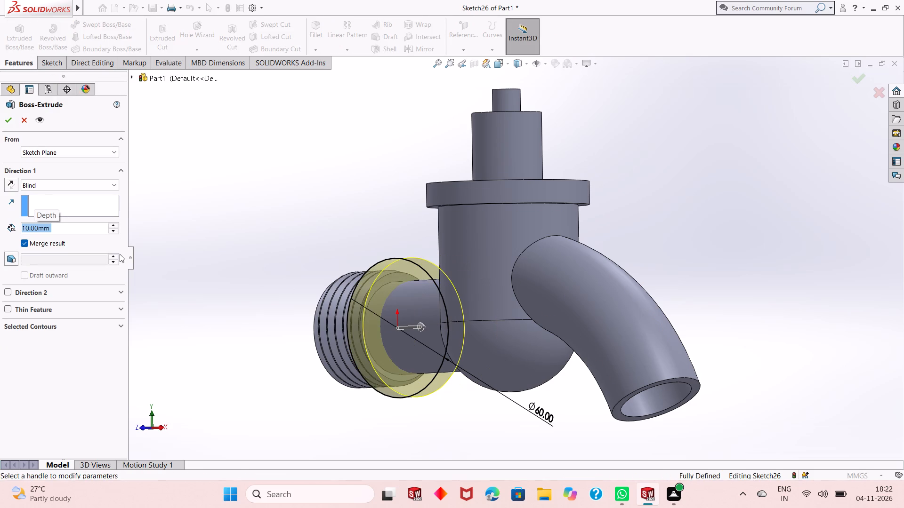
{"action": "left_click", "coordinate": [8, 124]}
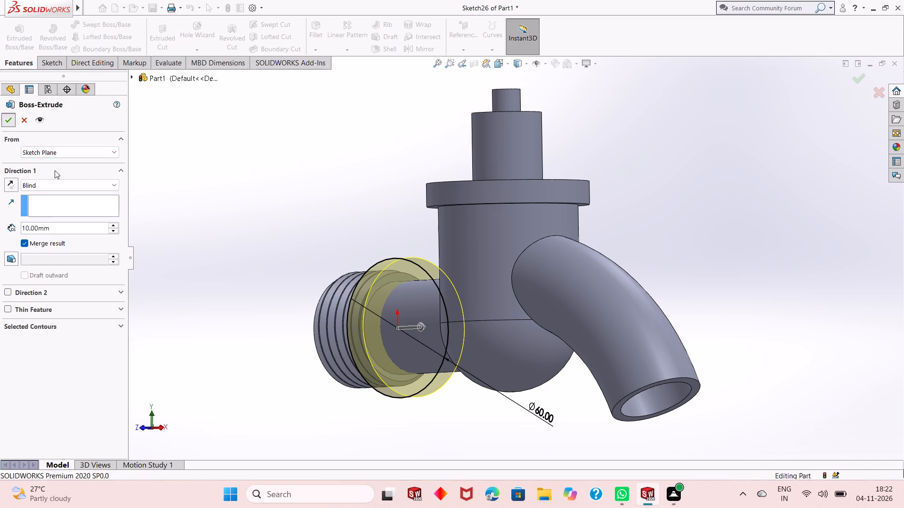
{"action": "left_click", "coordinate": [234, 282]}
Examine the whole tap body with its threaded inlet and flange from several angles.
{"action": "middle_click_drag", "start_coordinate": [308, 324], "coordinate": [326, 355]}
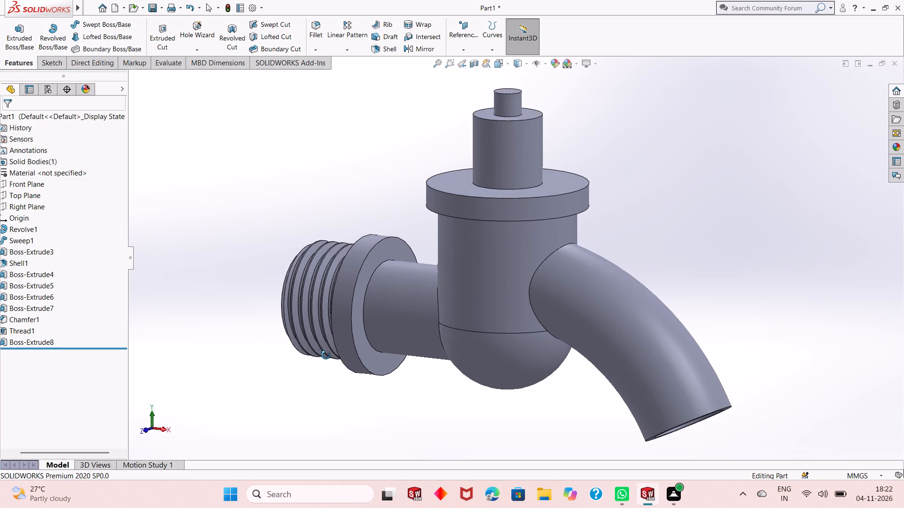
{"action": "middle_click_drag", "start_coordinate": [326, 355], "coordinate": [355, 339]}
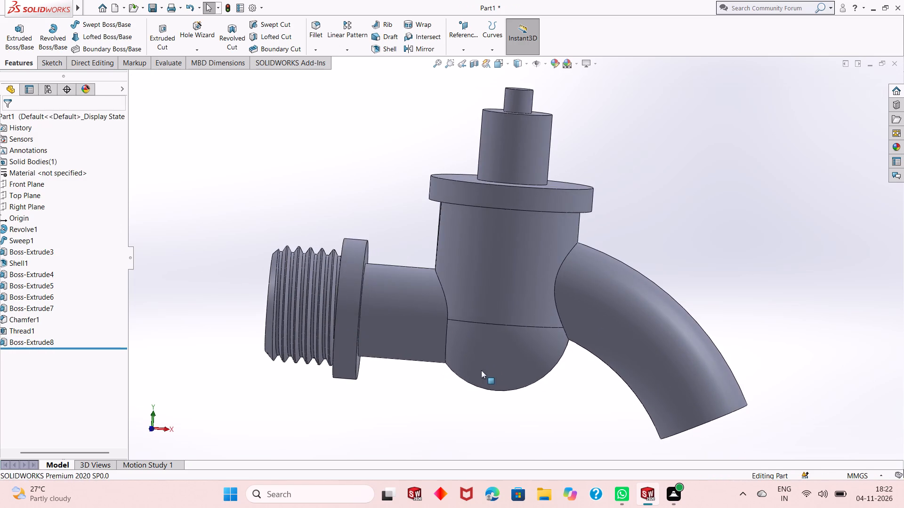
{"action": "scroll", "coordinate": [481, 372], "scroll_direction": "up", "scroll_amount": 5}
{"action": "middle_click_drag", "start_coordinate": [545, 354], "coordinate": [501, 296]}
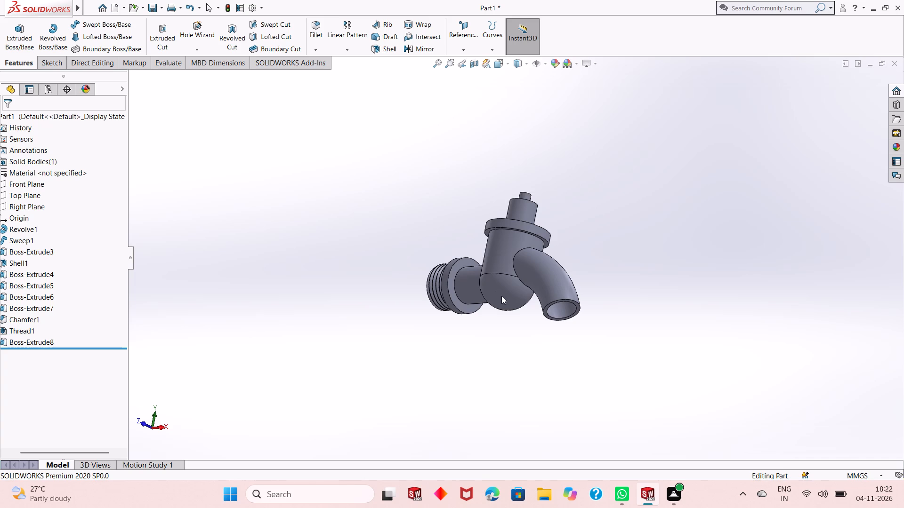
{"action": "scroll", "coordinate": [516, 300], "scroll_direction": "down", "scroll_amount": 1}
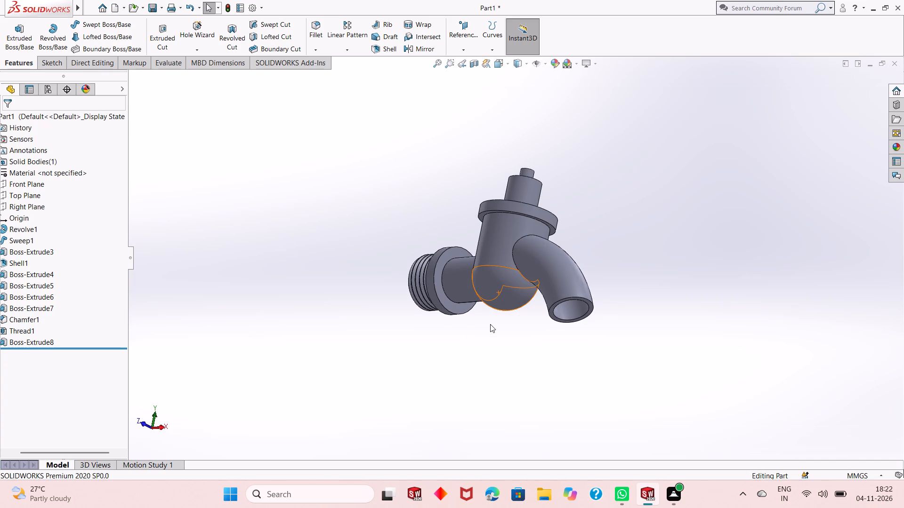
{"action": "middle_click_drag", "start_coordinate": [490, 325], "coordinate": [501, 357]}
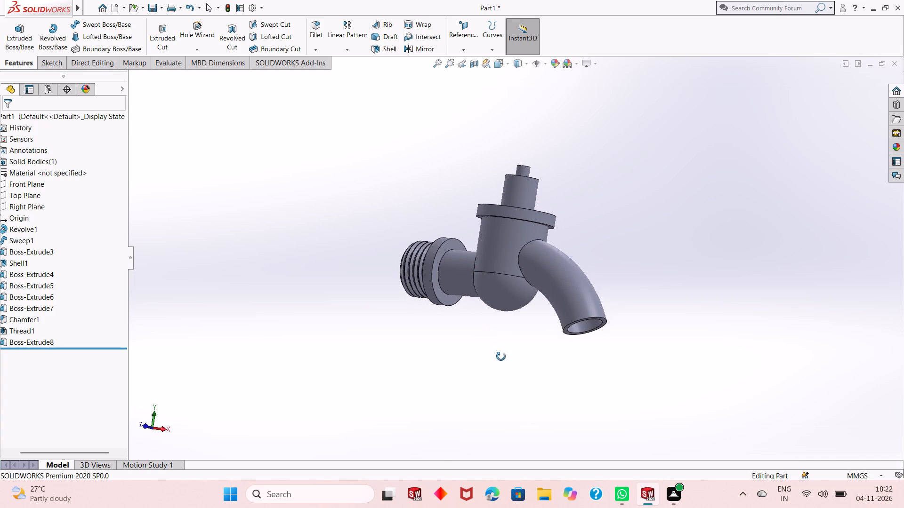
Start a sketch on the spout's annular outlet face and convert the inner circular edge of the opening into it.
{"action": "middle_click_drag", "start_coordinate": [501, 357], "coordinate": [501, 357]}
{"action": "middle_click", "coordinate": [501, 357]}
{"action": "scroll", "coordinate": [497, 332], "scroll_direction": "down", "scroll_amount": 2}
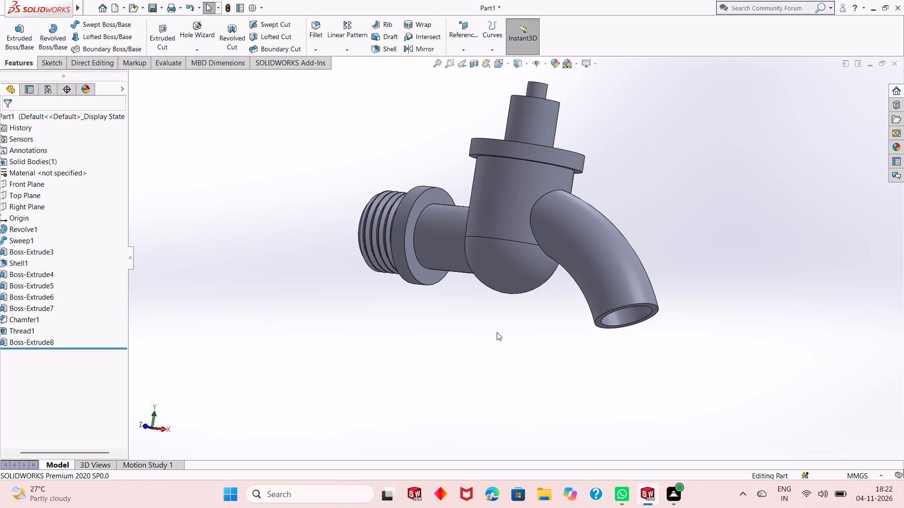
{"action": "scroll", "coordinate": [497, 332], "scroll_direction": "down", "scroll_amount": 3}
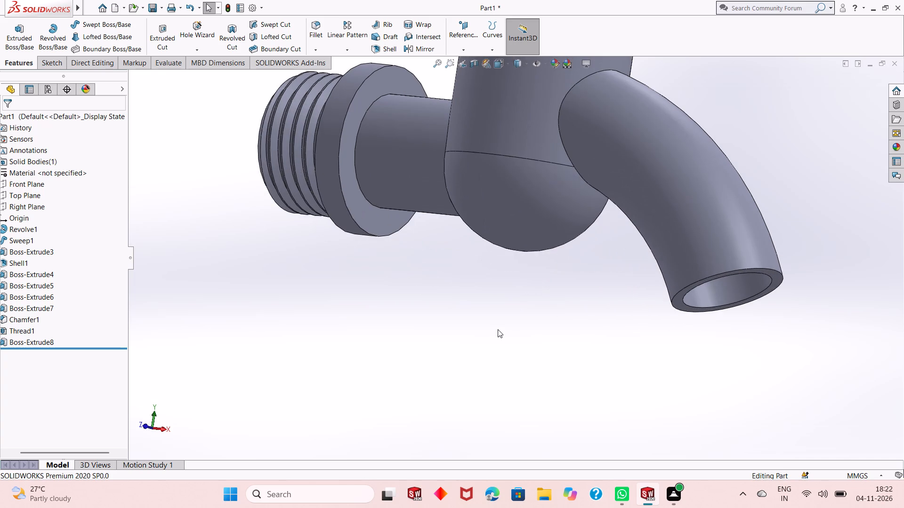
{"action": "scroll", "coordinate": [540, 337], "scroll_direction": "up", "scroll_amount": 2}
{"action": "scroll", "coordinate": [647, 194], "scroll_direction": "down", "scroll_amount": 1}
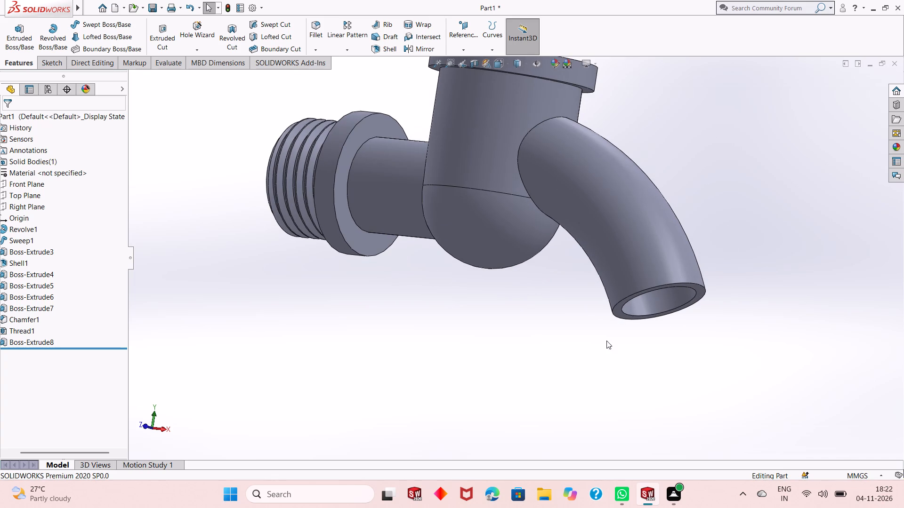
{"action": "scroll", "coordinate": [595, 336], "scroll_direction": "up", "scroll_amount": 2}
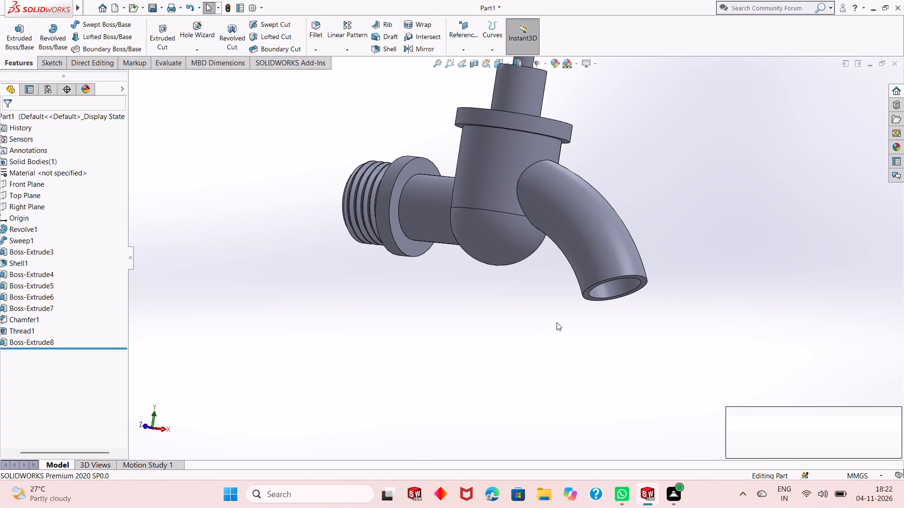
{"action": "middle_click_drag", "start_coordinate": [558, 325], "coordinate": [545, 270]}
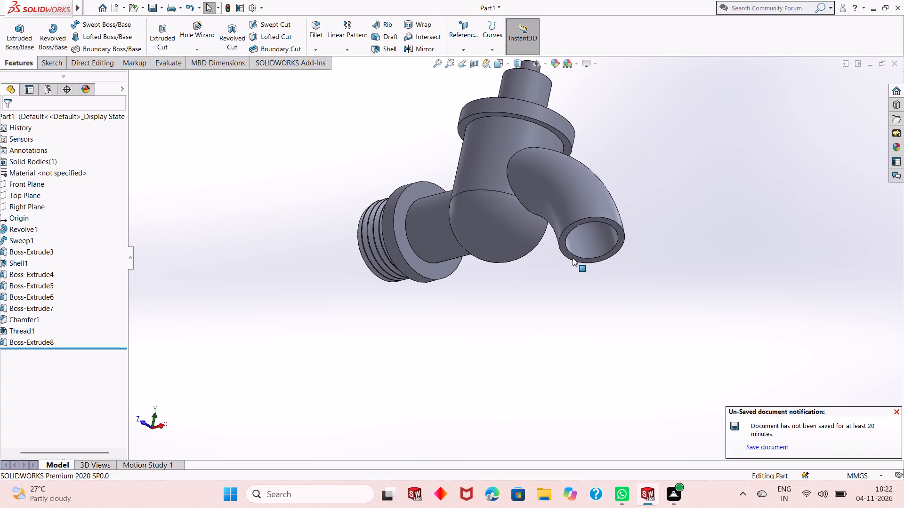
{"action": "left_click", "coordinate": [573, 257]}
{"action": "left_click", "coordinate": [618, 233]}
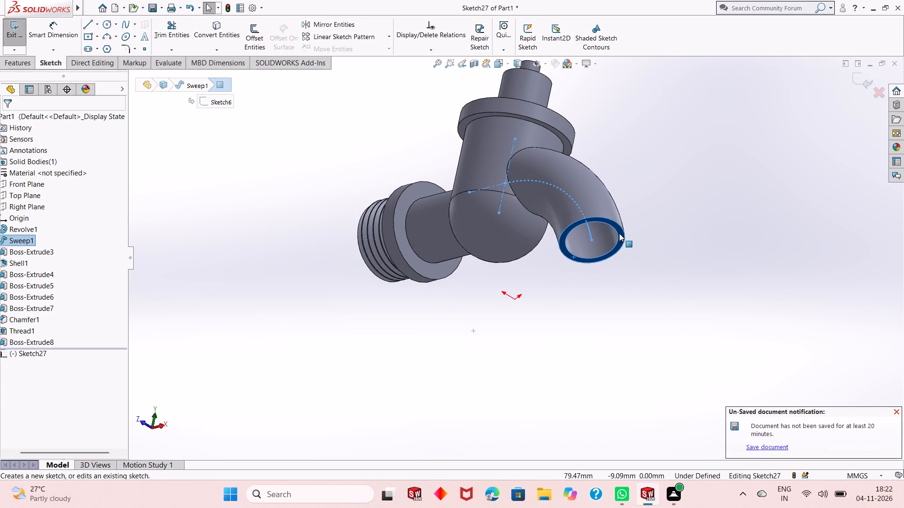
{"action": "key", "text": "ctrl+8"}
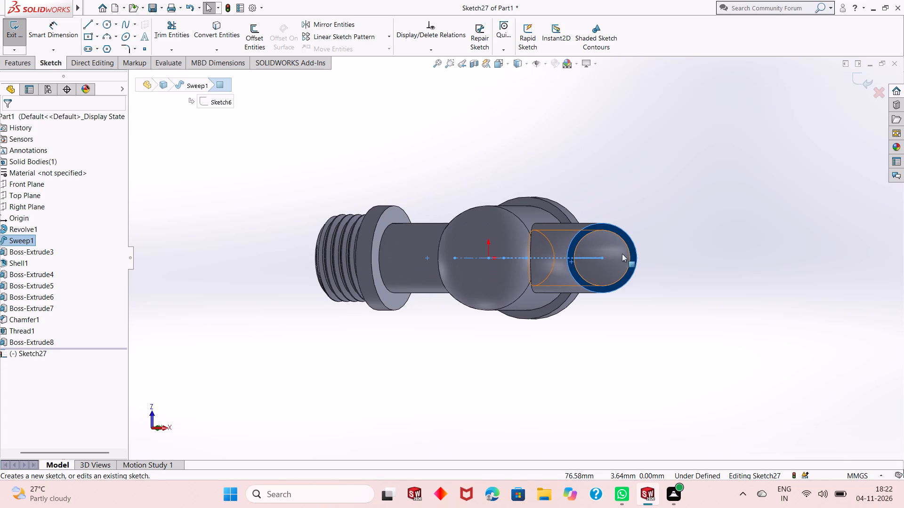
{"action": "left_click", "coordinate": [646, 216]}
{"action": "scroll", "coordinate": [600, 218], "scroll_direction": "down", "scroll_amount": 2}
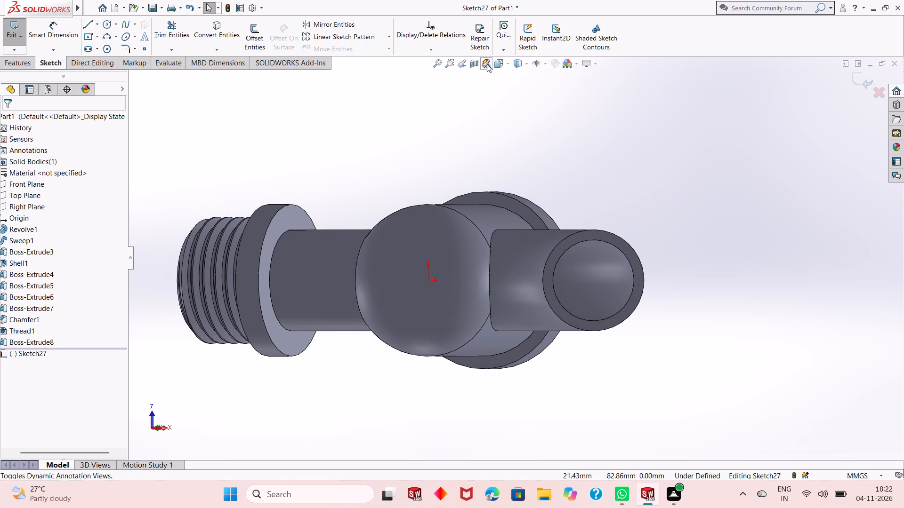
{"action": "left_click", "coordinate": [209, 32]}
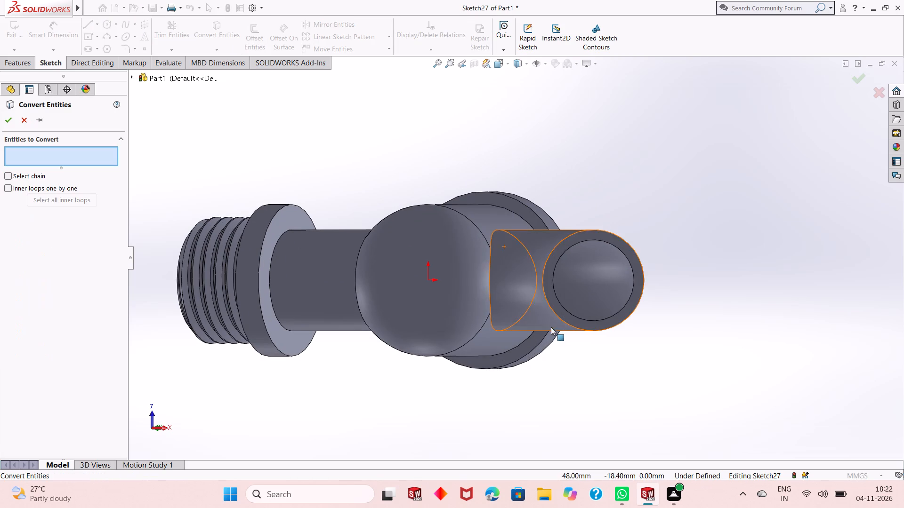
{"action": "left_click", "coordinate": [575, 317]}
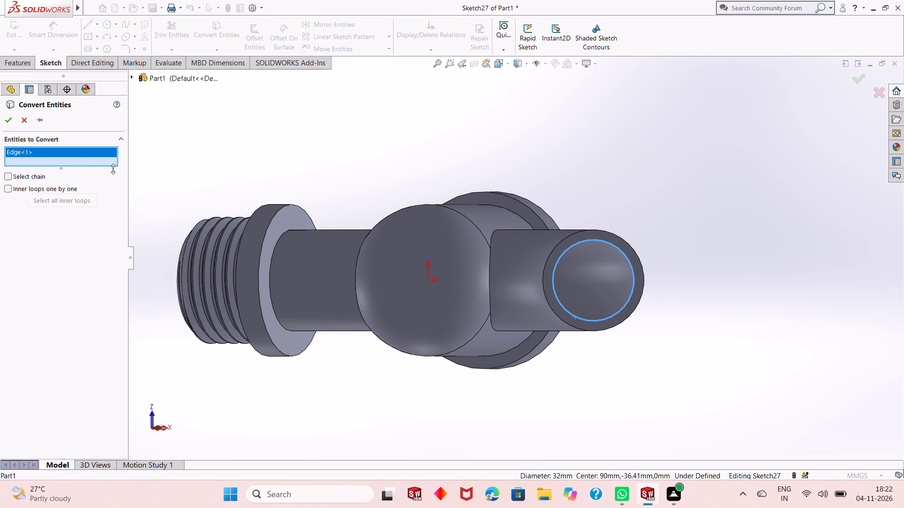
{"action": "left_click", "coordinate": [1, 119]}
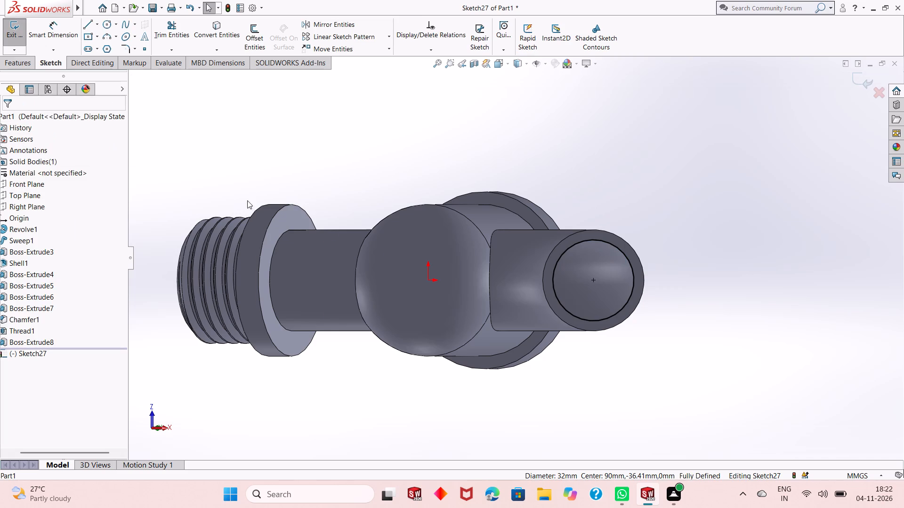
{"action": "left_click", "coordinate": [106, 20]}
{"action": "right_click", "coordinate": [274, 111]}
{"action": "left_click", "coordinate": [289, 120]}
Extrude the converted circle 10 mm blind back along the spout as a merged one-direction thin feature, 10 mm thick, forming an outlet collar.
{"action": "left_click", "coordinate": [16, 60]}
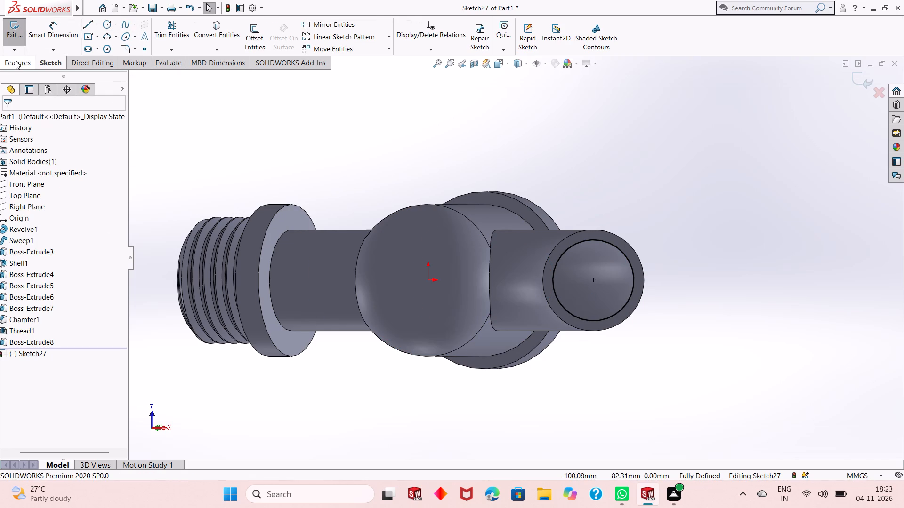
{"action": "left_click", "coordinate": [16, 36]}
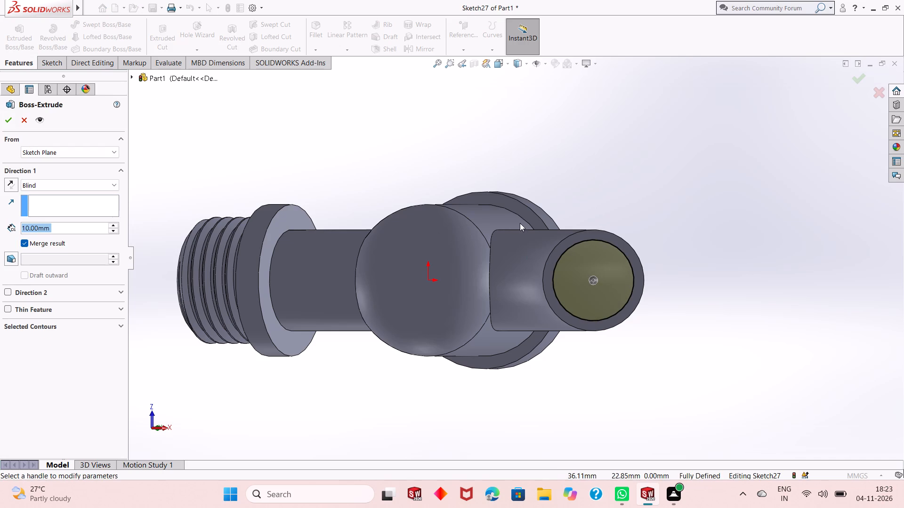
{"action": "middle_click_drag", "start_coordinate": [520, 225], "coordinate": [542, 299]}
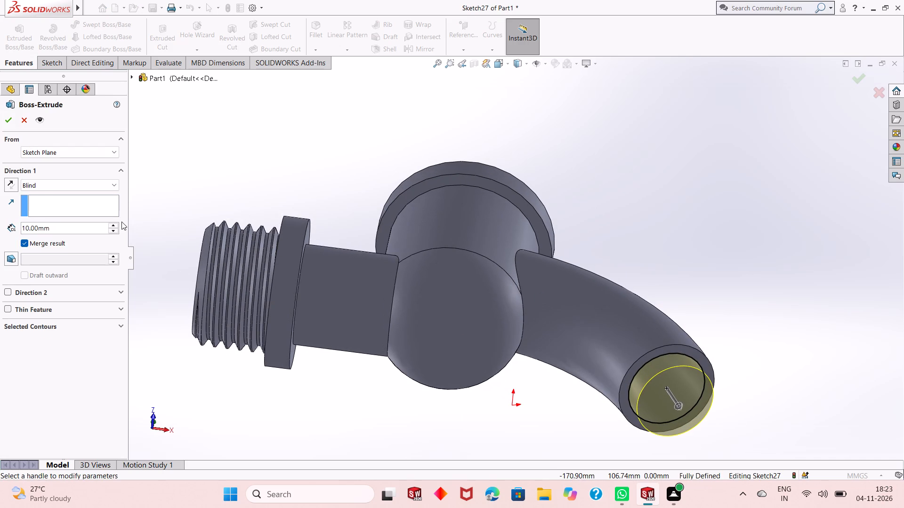
{"action": "middle_click_drag", "start_coordinate": [336, 295], "coordinate": [348, 322]}
{"action": "scroll", "coordinate": [355, 325], "scroll_direction": "up", "scroll_amount": 3}
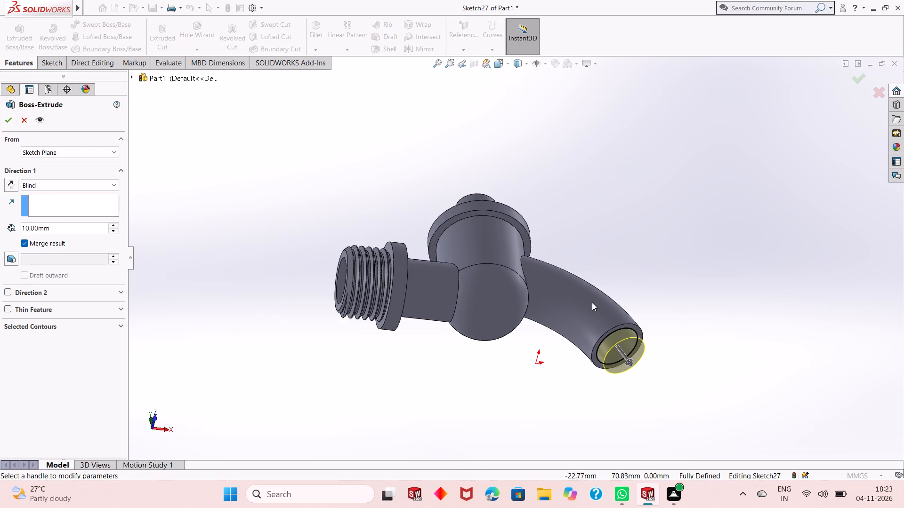
{"action": "scroll", "coordinate": [597, 309], "scroll_direction": "down", "scroll_amount": 2}
{"action": "left_click", "coordinate": [13, 186]}
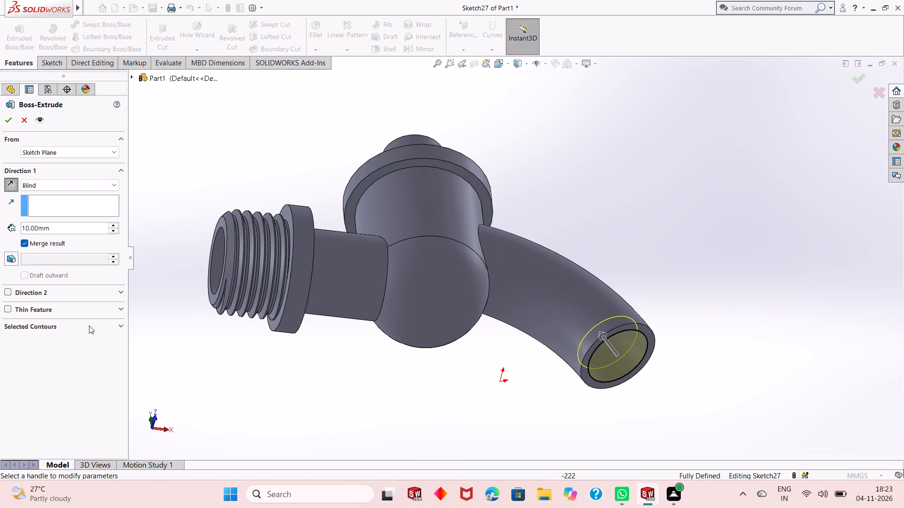
{"action": "left_click", "coordinate": [8, 312]}
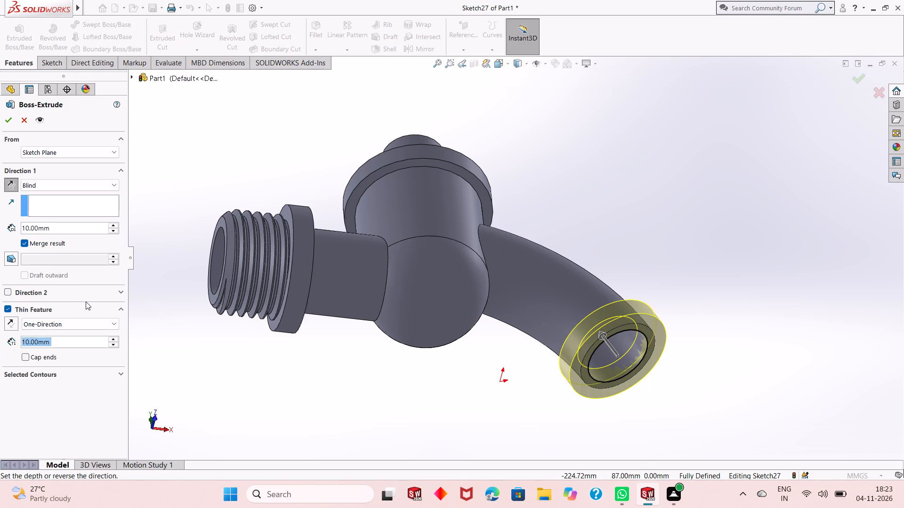
{"action": "middle_click_drag", "start_coordinate": [252, 317], "coordinate": [265, 352]}
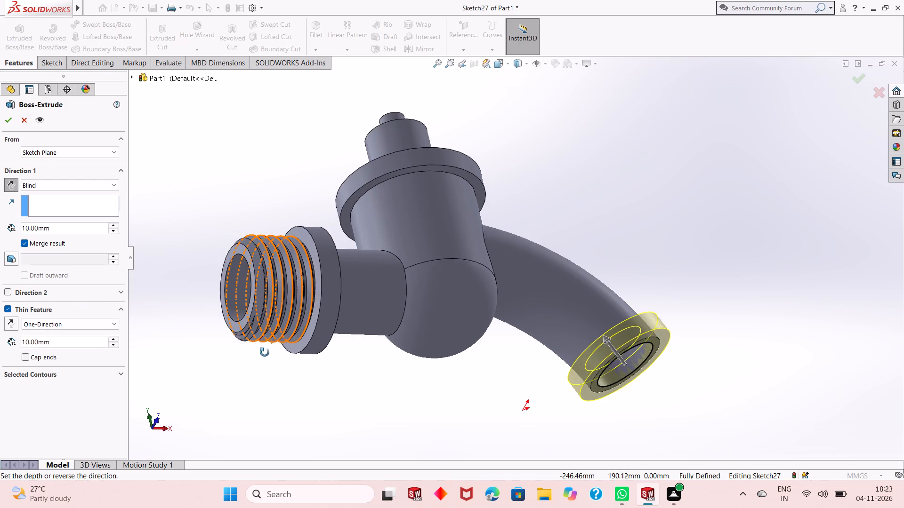
{"action": "middle_click_drag", "start_coordinate": [265, 352], "coordinate": [265, 356]}
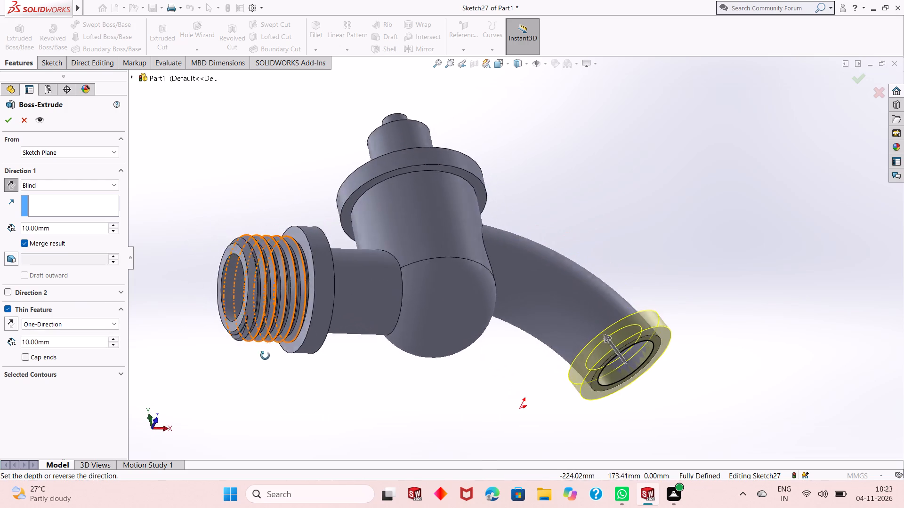
{"action": "middle_click_drag", "start_coordinate": [265, 356], "coordinate": [240, 402]}
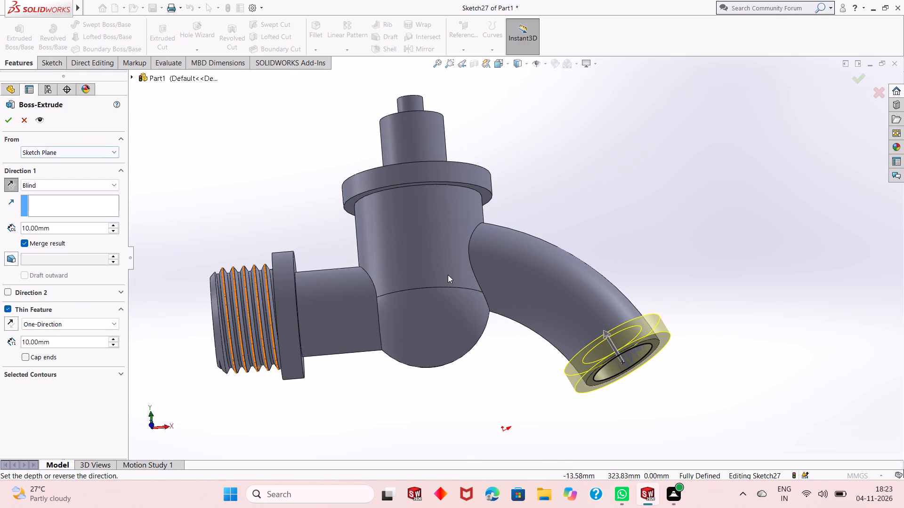
{"action": "left_click", "coordinate": [13, 121]}
{"action": "left_click", "coordinate": [617, 240]}
Examine the tap body from all sides, including the spout's outlet collar, the threaded inlet and the stem.
{"action": "middle_click_drag", "start_coordinate": [570, 329], "coordinate": [564, 304]}
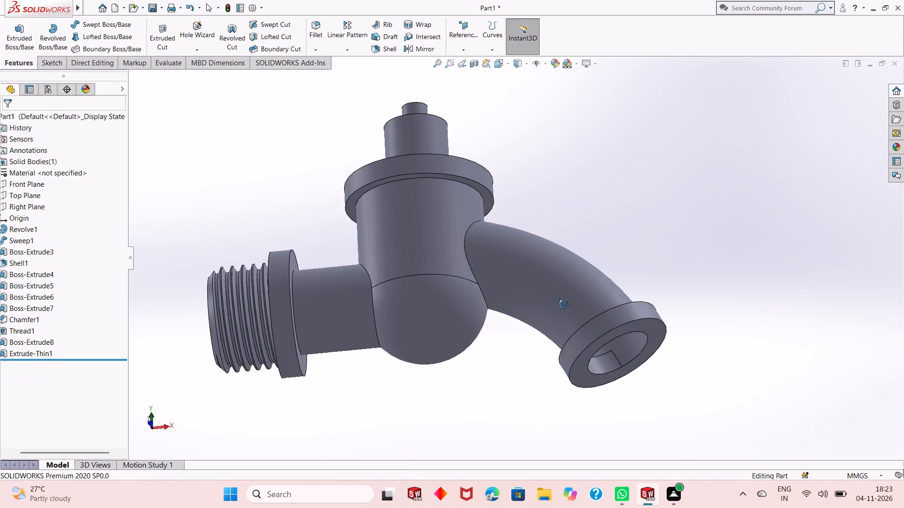
{"action": "middle_click_drag", "start_coordinate": [564, 304], "coordinate": [554, 280]}
{"action": "middle_click_drag", "start_coordinate": [556, 274], "coordinate": [513, 297]}
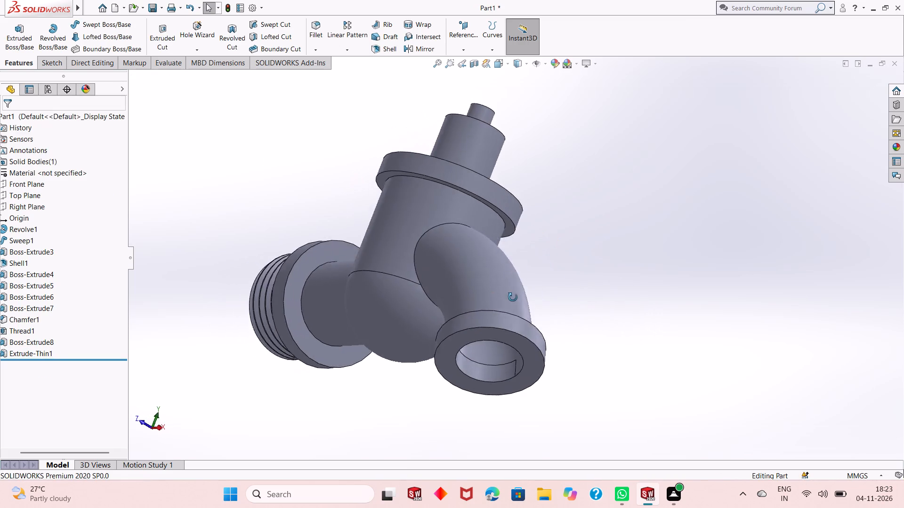
{"action": "middle_click_drag", "start_coordinate": [513, 297], "coordinate": [563, 135]}
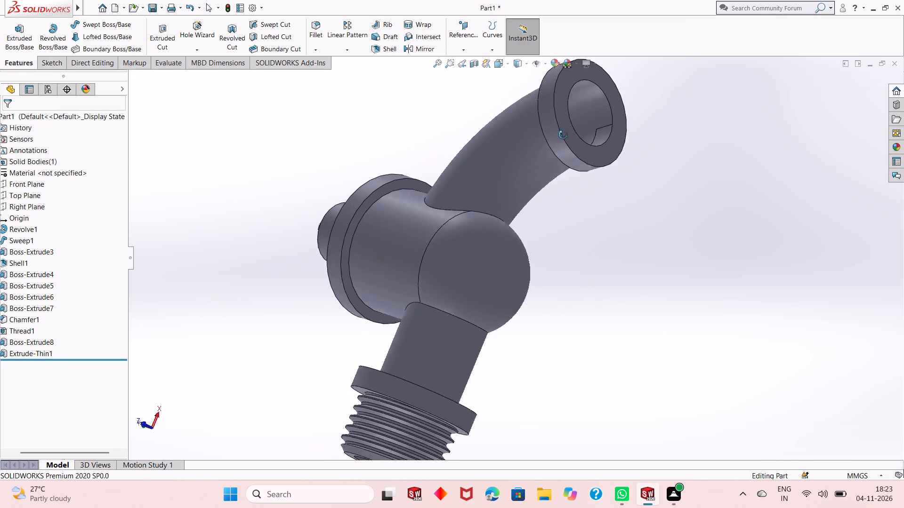
{"action": "middle_click_drag", "start_coordinate": [563, 135], "coordinate": [568, 349]}
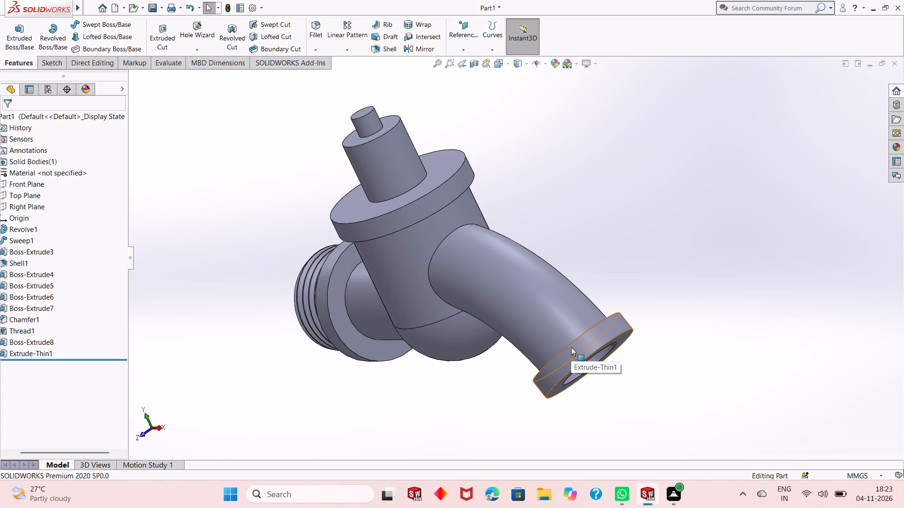
{"action": "scroll", "coordinate": [528, 364], "scroll_direction": "up", "scroll_amount": 1}
{"action": "middle_click_drag", "start_coordinate": [505, 379], "coordinate": [553, 347]}
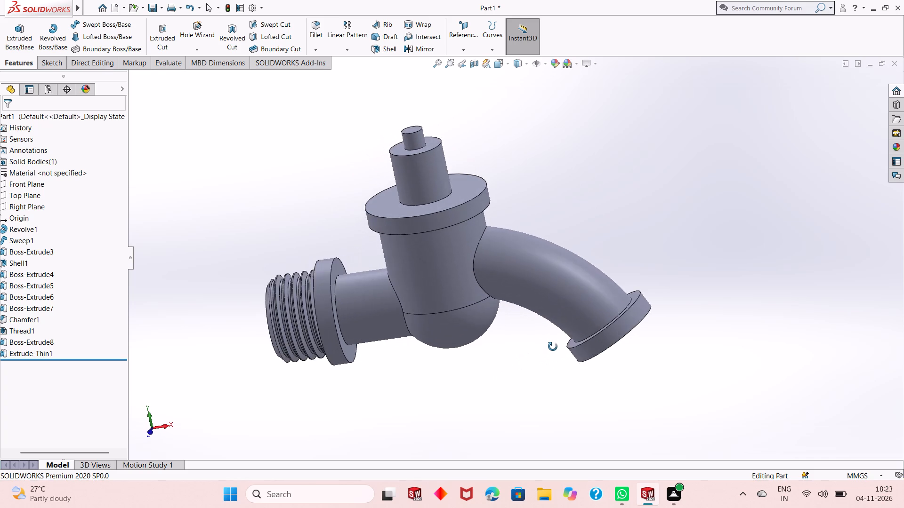
{"action": "middle_click_drag", "start_coordinate": [553, 347], "coordinate": [545, 292]}
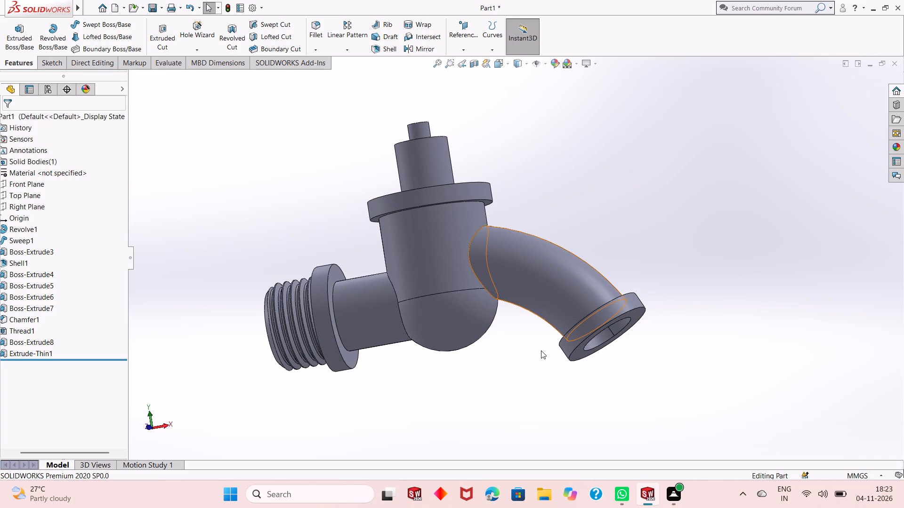
{"action": "middle_click_drag", "start_coordinate": [515, 380], "coordinate": [510, 345]}
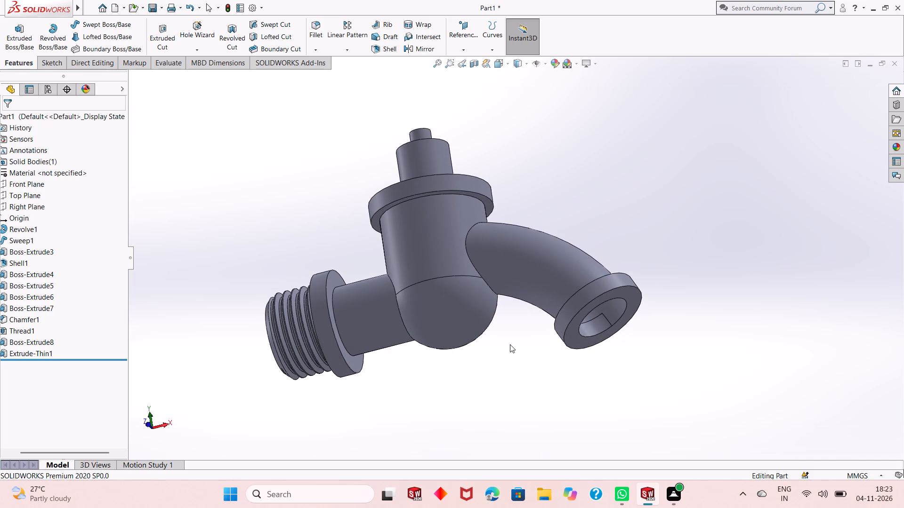
{"action": "middle_click_drag", "start_coordinate": [559, 275], "coordinate": [547, 308]}
{"action": "middle_click_drag", "start_coordinate": [587, 360], "coordinate": [570, 344]}
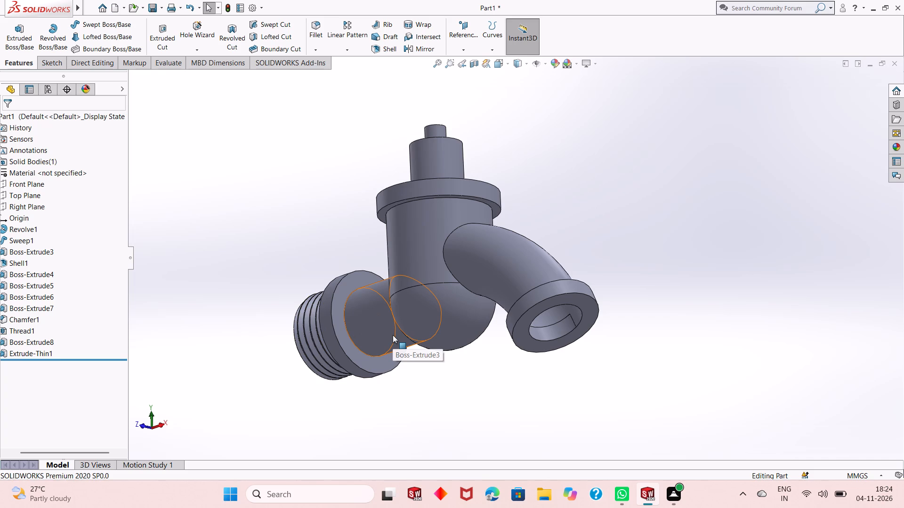
{"action": "middle_click_drag", "start_coordinate": [468, 346], "coordinate": [487, 399]}
{"action": "scroll", "coordinate": [438, 286], "scroll_direction": "up", "scroll_amount": 1}
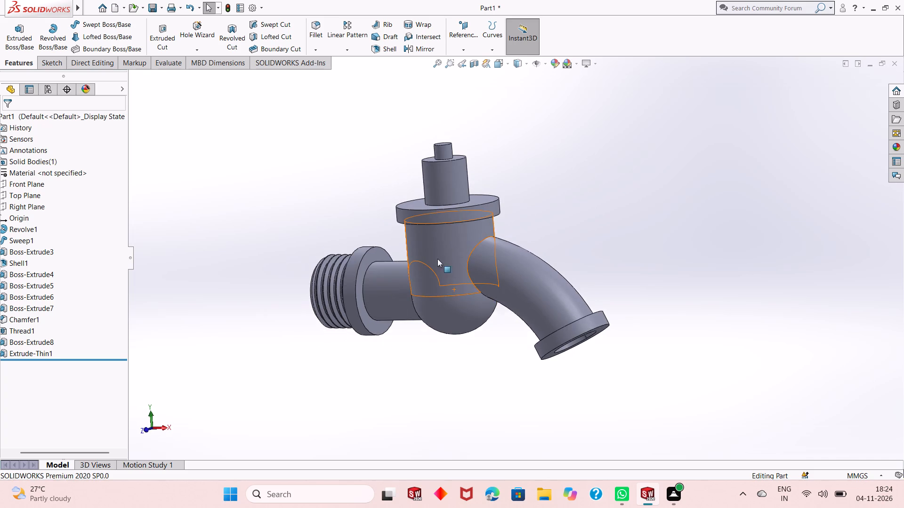
{"action": "scroll", "coordinate": [454, 190], "scroll_direction": "down", "scroll_amount": 2}
{"action": "scroll", "coordinate": [459, 337], "scroll_direction": "up", "scroll_amount": 2}
{"action": "middle_click_drag", "start_coordinate": [459, 338], "coordinate": [578, 291]}
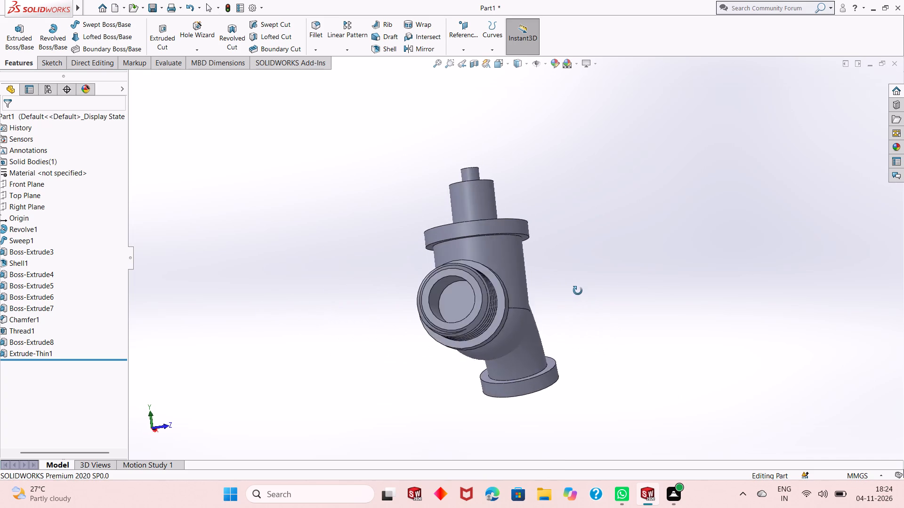
{"action": "middle_click_drag", "start_coordinate": [578, 291], "coordinate": [588, 303]}
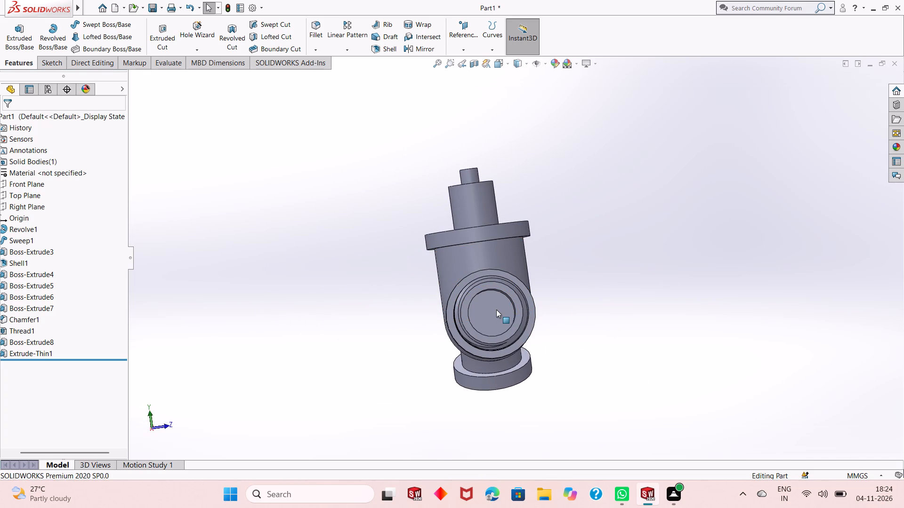
{"action": "middle_click_drag", "start_coordinate": [496, 310], "coordinate": [409, 449]}
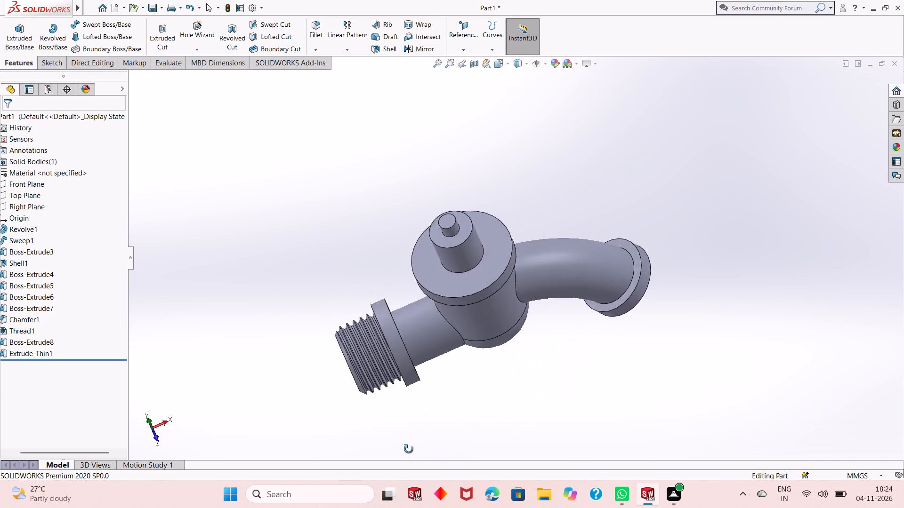
{"action": "middle_click_drag", "start_coordinate": [409, 449], "coordinate": [462, 387]}
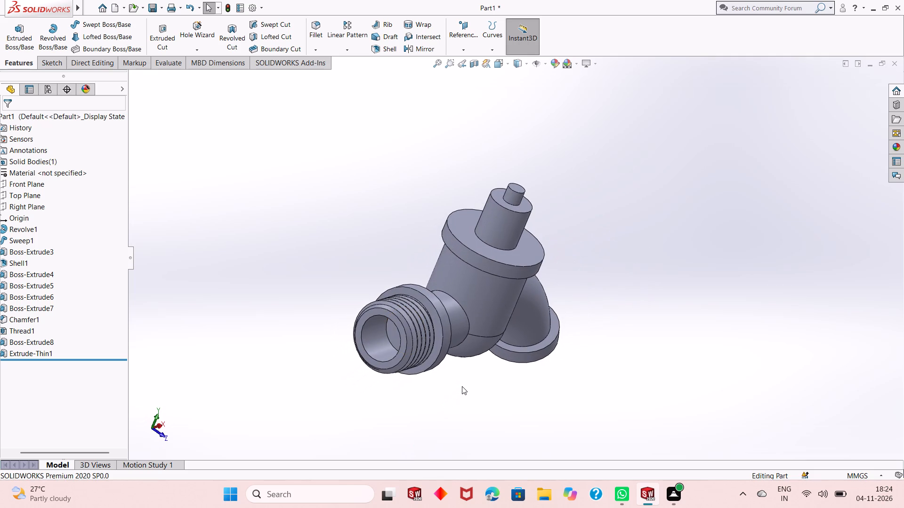
{"action": "middle_click_drag", "start_coordinate": [462, 386], "coordinate": [480, 366]}
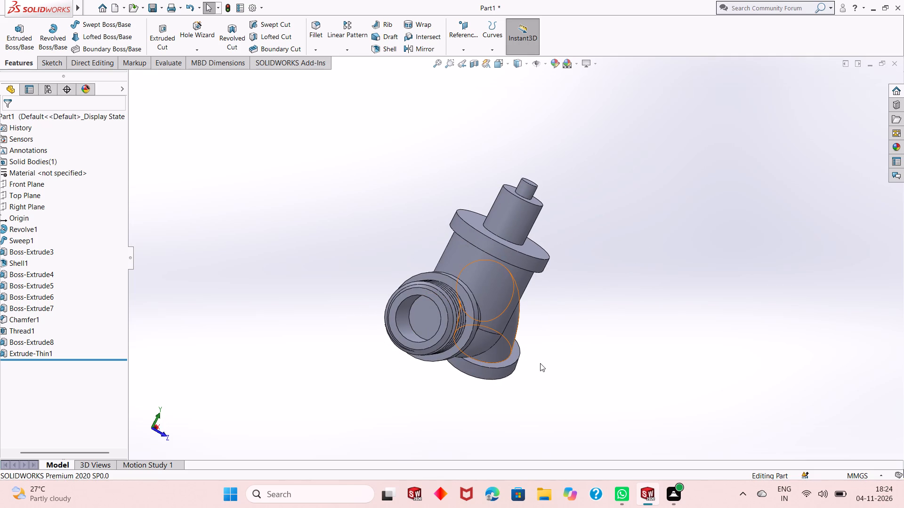
Examine the tap body from several angles, including the threaded inlet, the stem and the spout's outlet collar.
{"action": "scroll", "coordinate": [598, 387], "scroll_direction": "up", "scroll_amount": 1}
{"action": "middle_click_drag", "start_coordinate": [601, 376], "coordinate": [574, 378]}
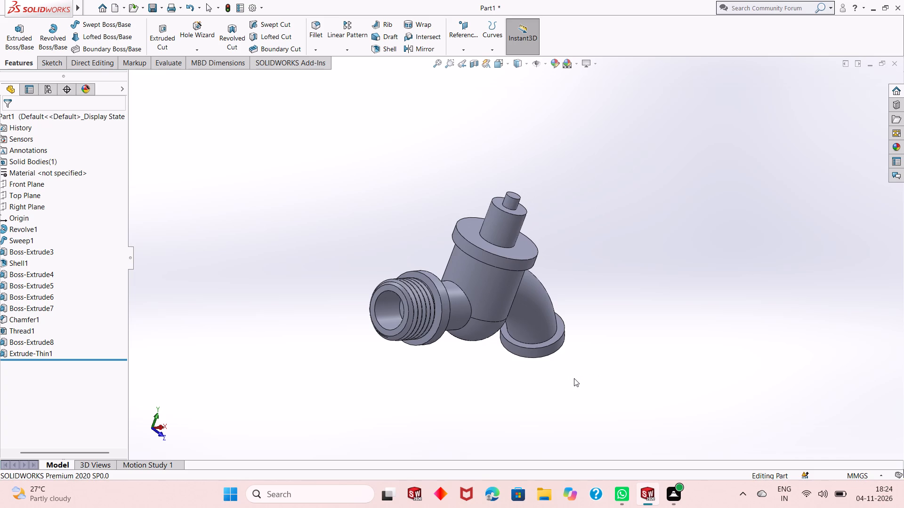
{"action": "middle_click_drag", "start_coordinate": [464, 365], "coordinate": [502, 294]}
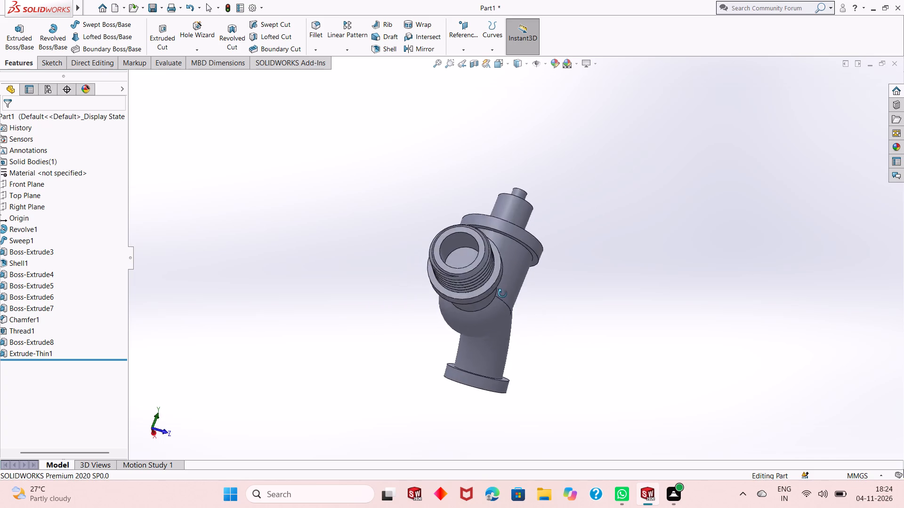
{"action": "middle_click_drag", "start_coordinate": [502, 294], "coordinate": [507, 361]}
{"action": "scroll", "coordinate": [501, 358], "scroll_direction": "up", "scroll_amount": 1}
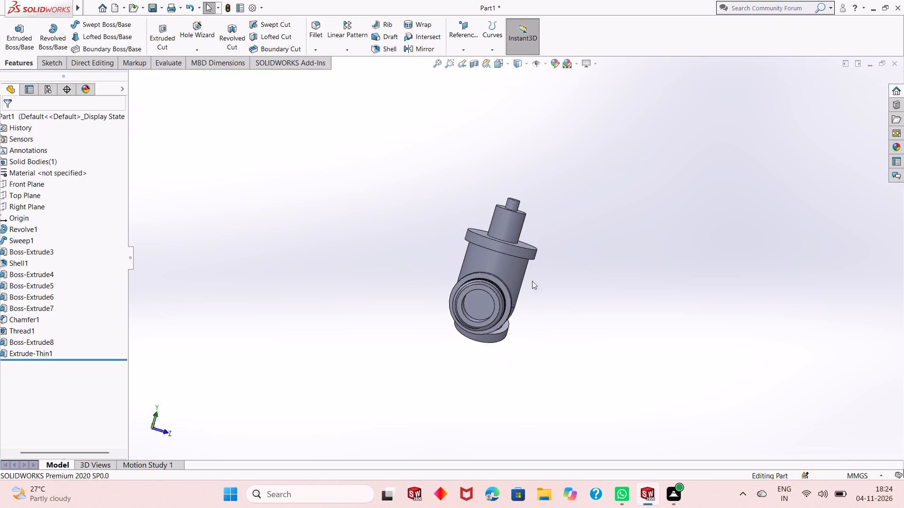
{"action": "scroll", "coordinate": [533, 275], "scroll_direction": "down", "scroll_amount": 2}
{"action": "middle_click_drag", "start_coordinate": [530, 314], "coordinate": [478, 312]}
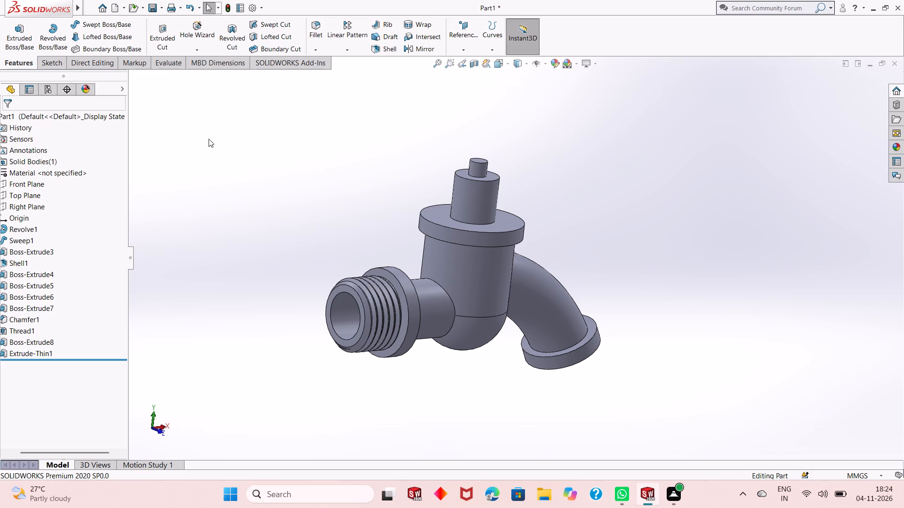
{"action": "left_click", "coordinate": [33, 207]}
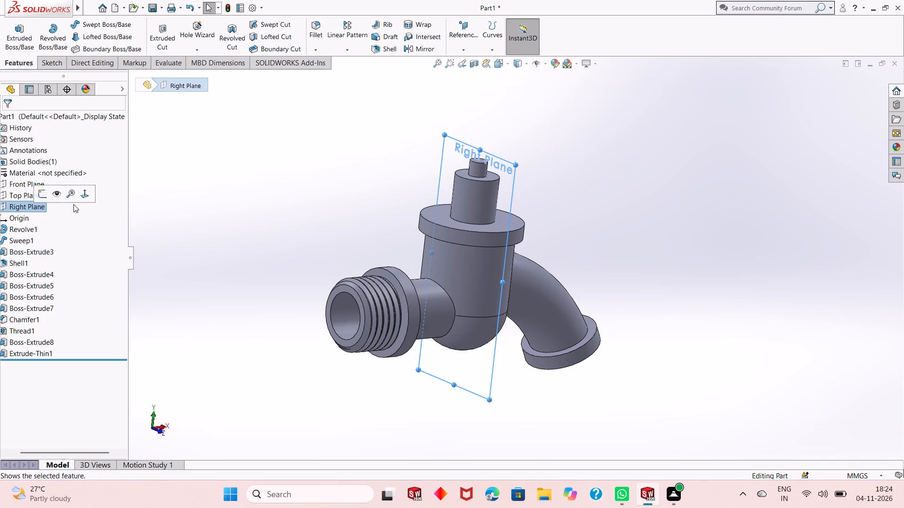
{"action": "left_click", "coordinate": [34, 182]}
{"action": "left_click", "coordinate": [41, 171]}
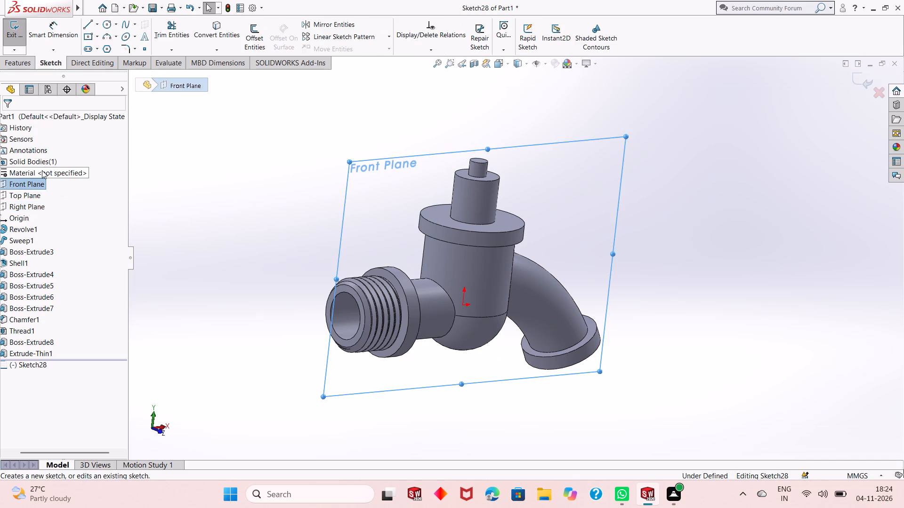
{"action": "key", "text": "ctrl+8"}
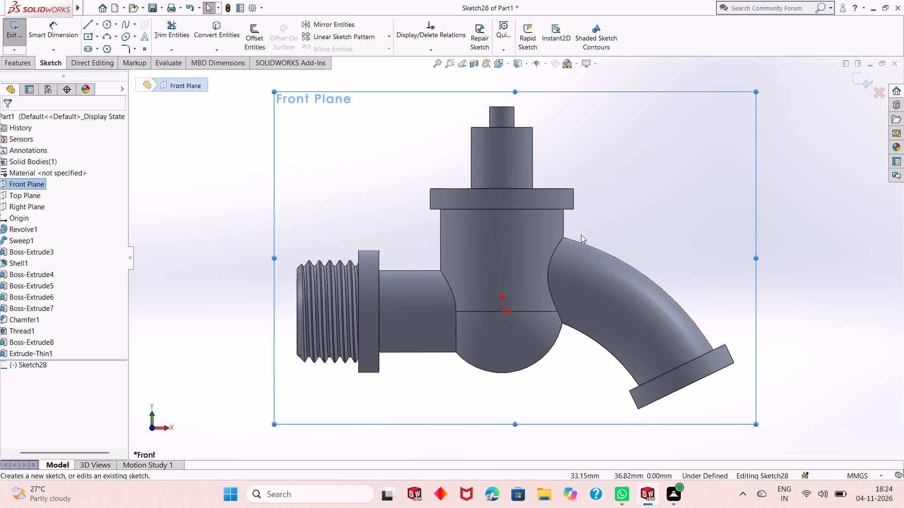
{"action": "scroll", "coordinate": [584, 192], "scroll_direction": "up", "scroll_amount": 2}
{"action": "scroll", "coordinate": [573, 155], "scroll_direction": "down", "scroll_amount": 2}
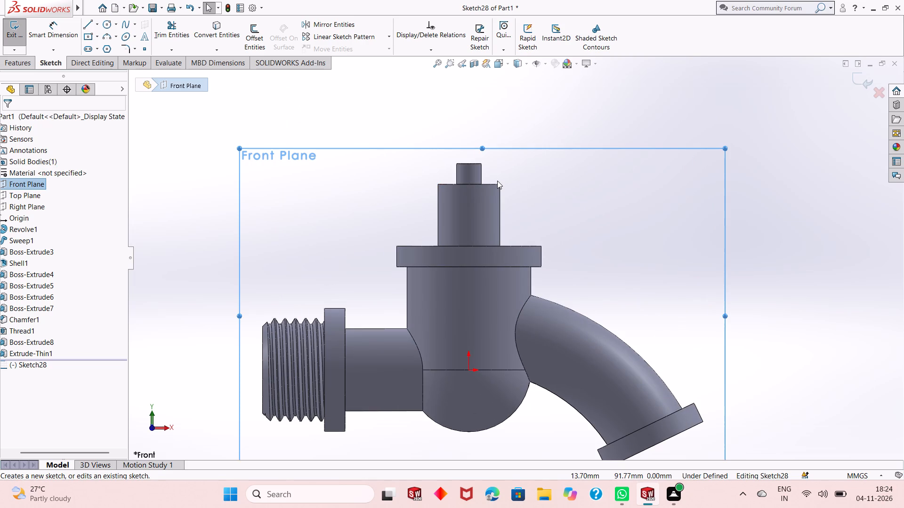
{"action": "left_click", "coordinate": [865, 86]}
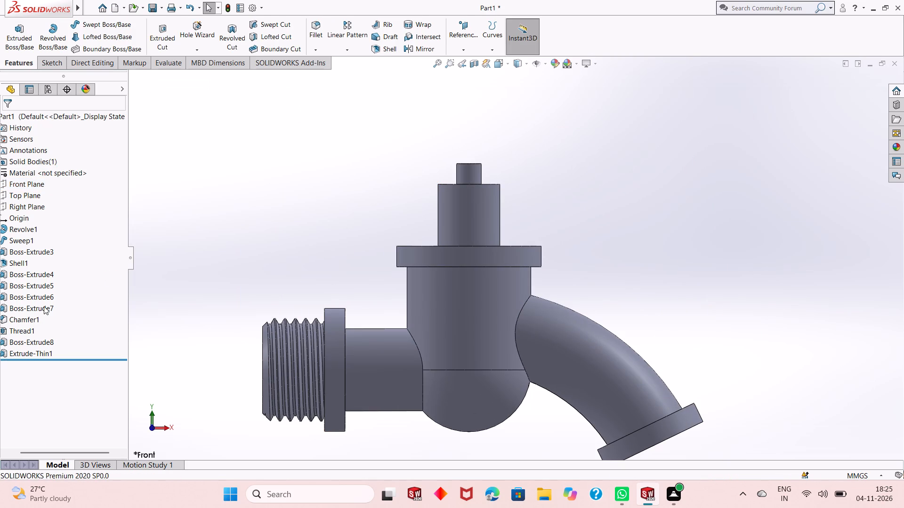
Delete the small cylindrical boss on top of the stem together with its leftover sketch.
{"action": "right_click", "coordinate": [43, 294]}
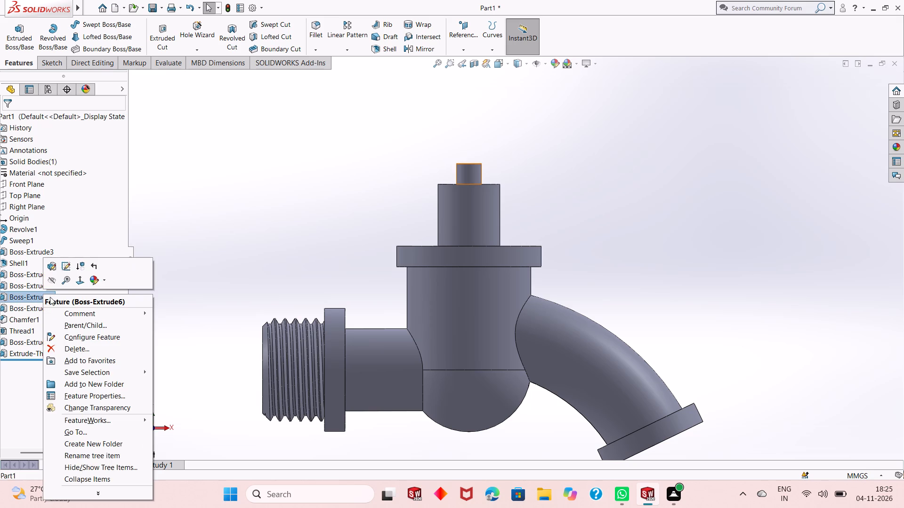
{"action": "left_click", "coordinate": [64, 347]}
{"action": "left_click", "coordinate": [520, 186]}
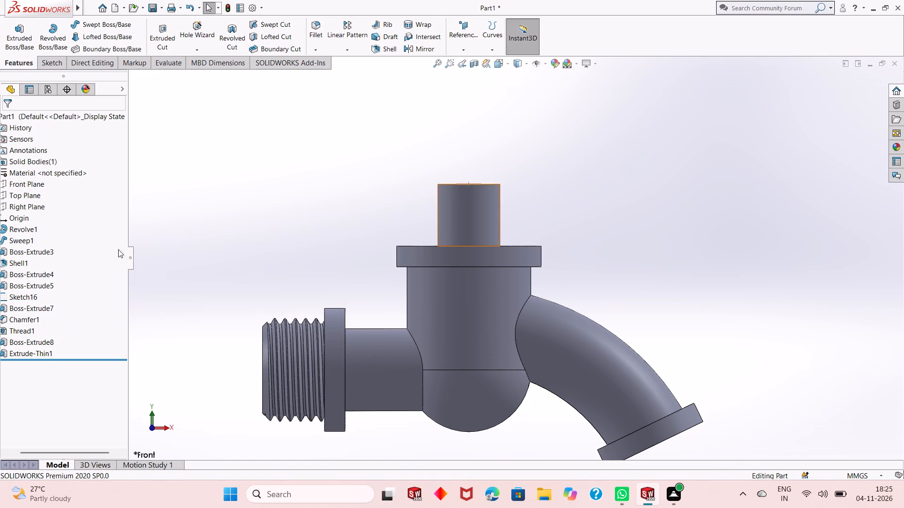
{"action": "right_click", "coordinate": [20, 296]}
{"action": "left_click", "coordinate": [70, 361]}
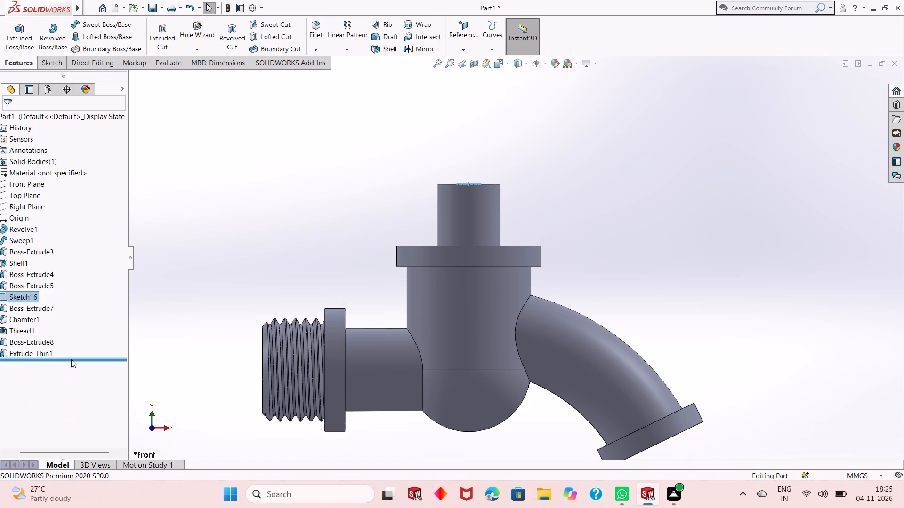
{"action": "left_click", "coordinate": [524, 190]}
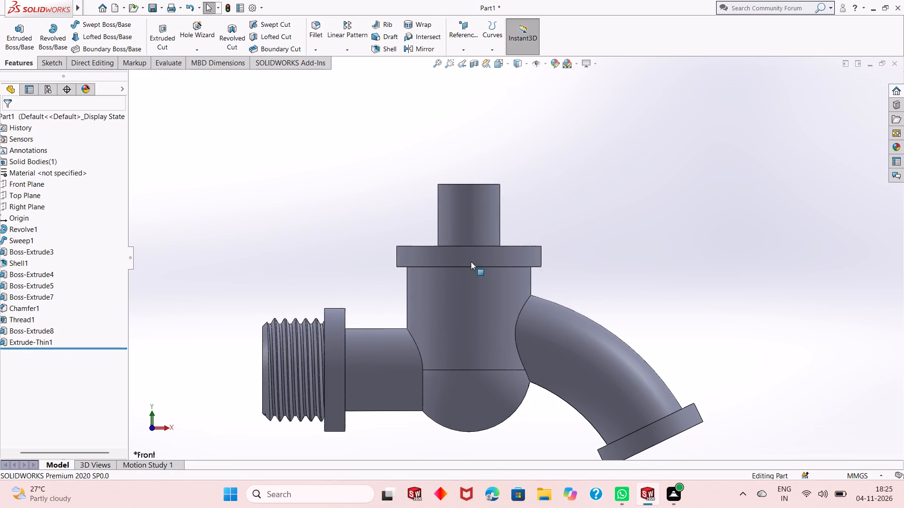
On the Front Plane, sketch a horizontal line about 10.7 mm long to the stem top's centre and a vertical line about 36 mm up from there.
{"action": "left_click", "coordinate": [37, 183]}
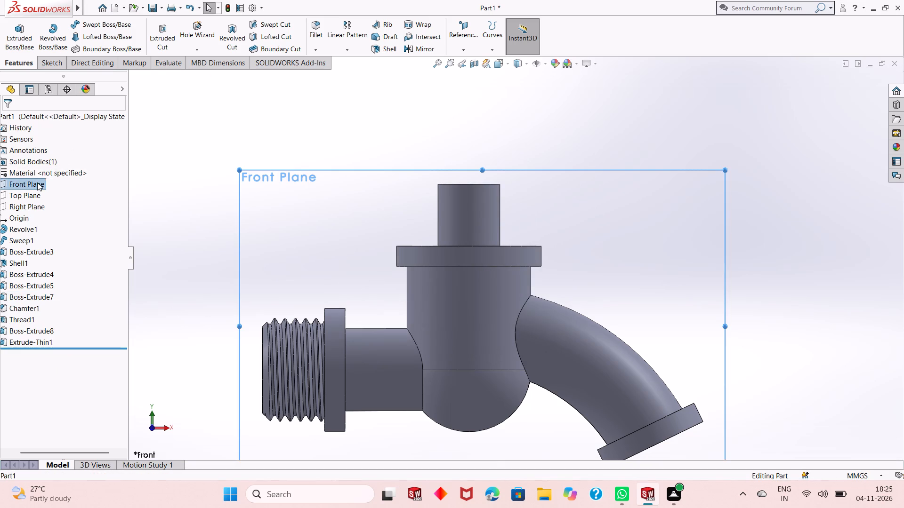
{"action": "left_click", "coordinate": [47, 172]}
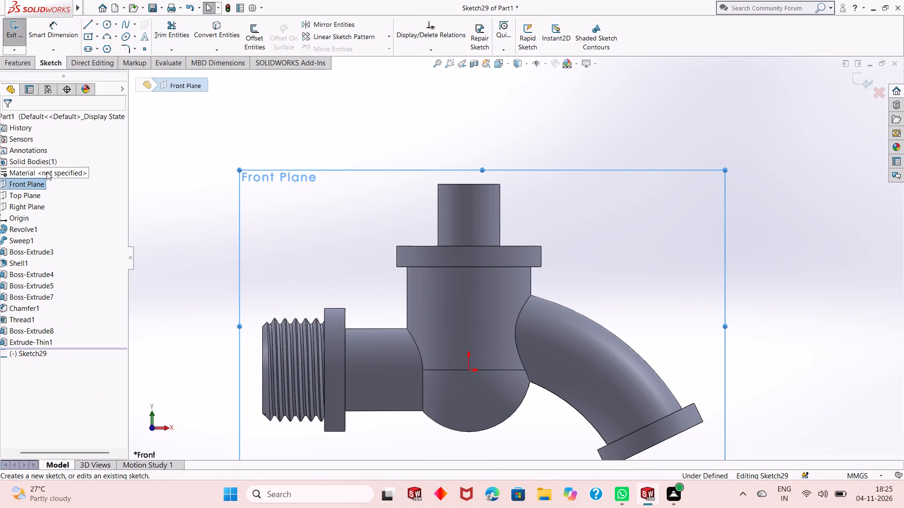
{"action": "left_click", "coordinate": [431, 105]}
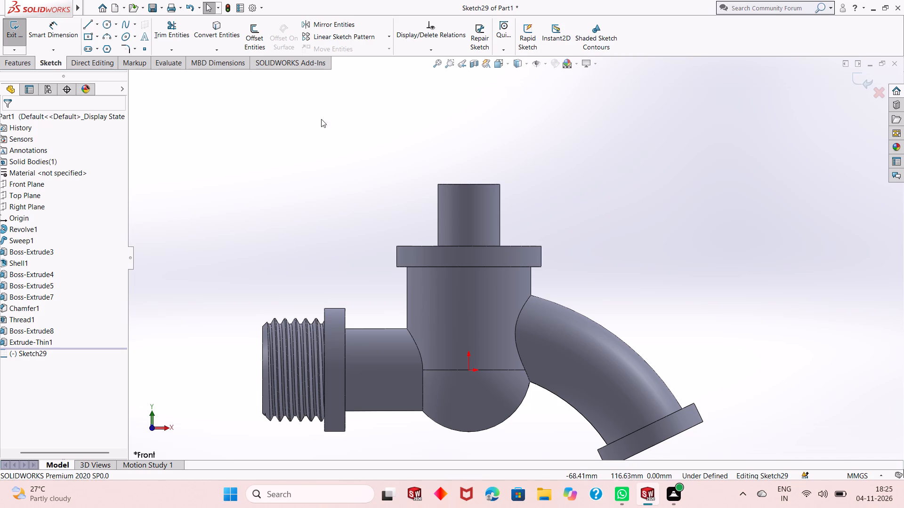
{"action": "left_click", "coordinate": [87, 24]}
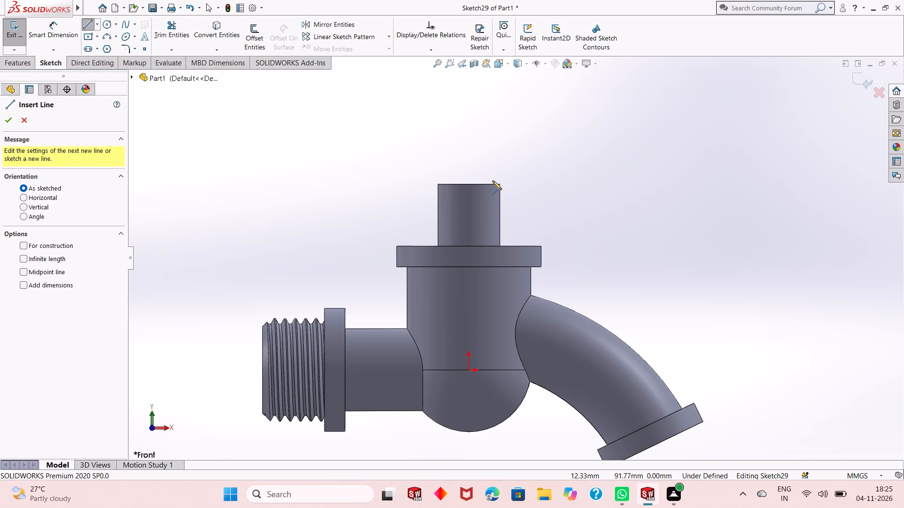
{"action": "scroll", "coordinate": [494, 116], "scroll_direction": "down", "scroll_amount": 3}
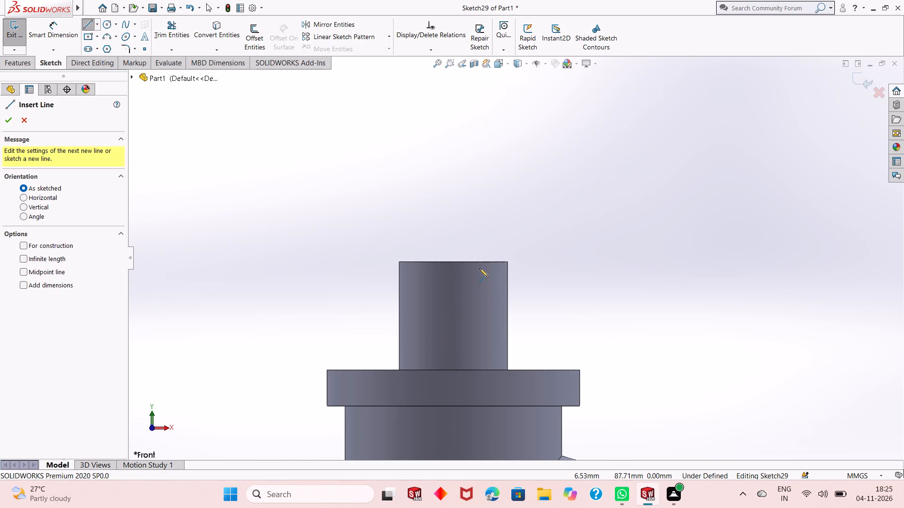
{"action": "left_click", "coordinate": [492, 262]}
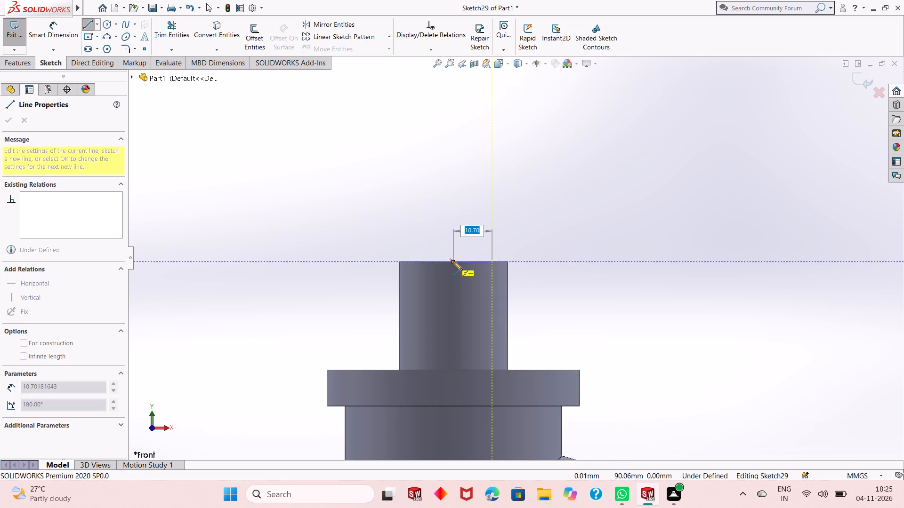
{"action": "left_click", "coordinate": [454, 262]}
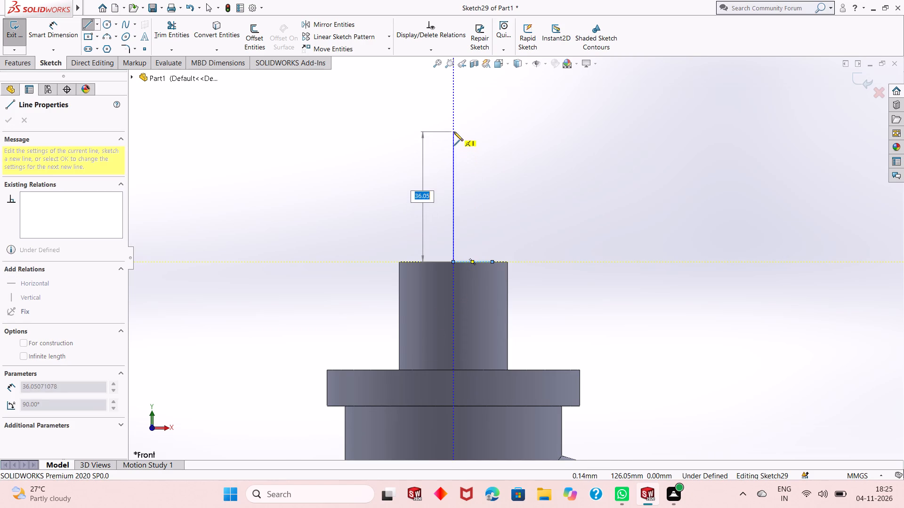
{"action": "left_click", "coordinate": [454, 132]}
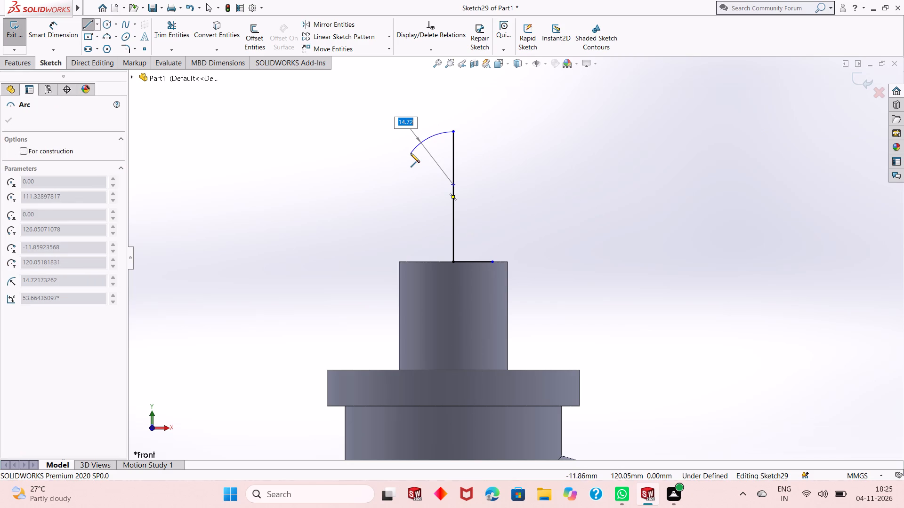
{"action": "key", "text": "Escape"}
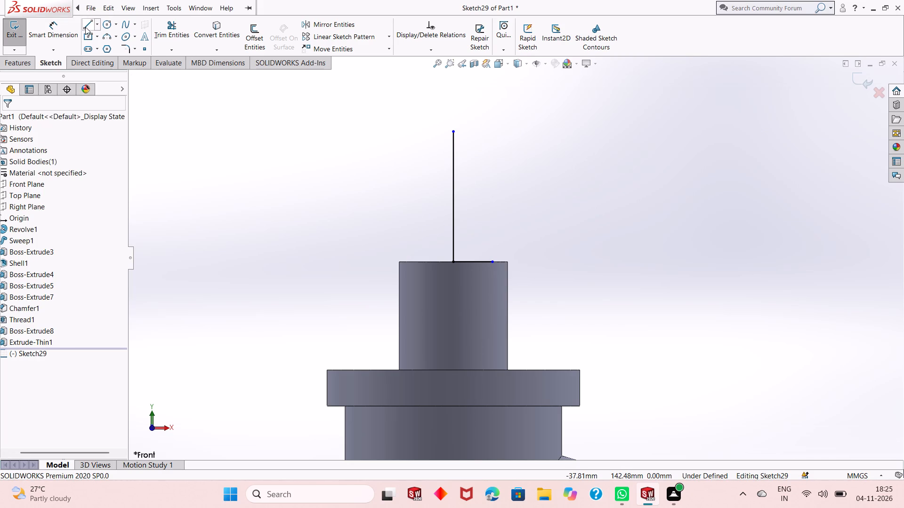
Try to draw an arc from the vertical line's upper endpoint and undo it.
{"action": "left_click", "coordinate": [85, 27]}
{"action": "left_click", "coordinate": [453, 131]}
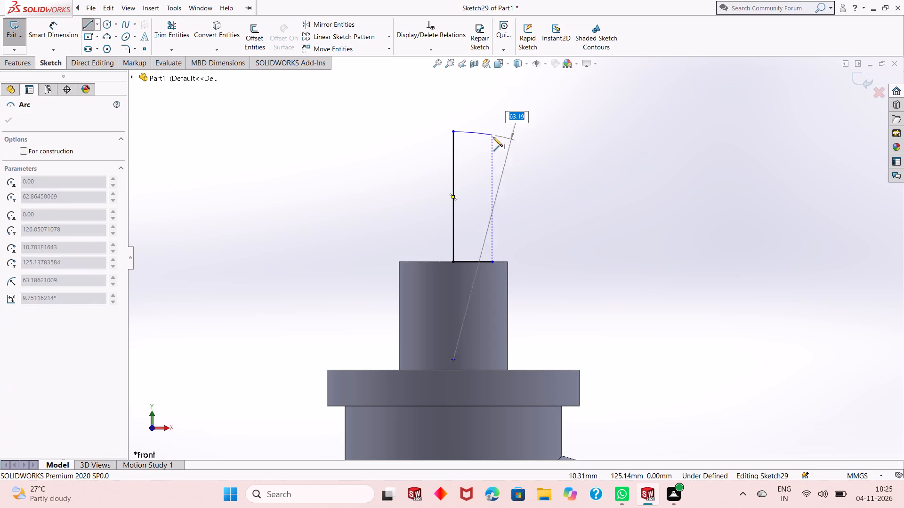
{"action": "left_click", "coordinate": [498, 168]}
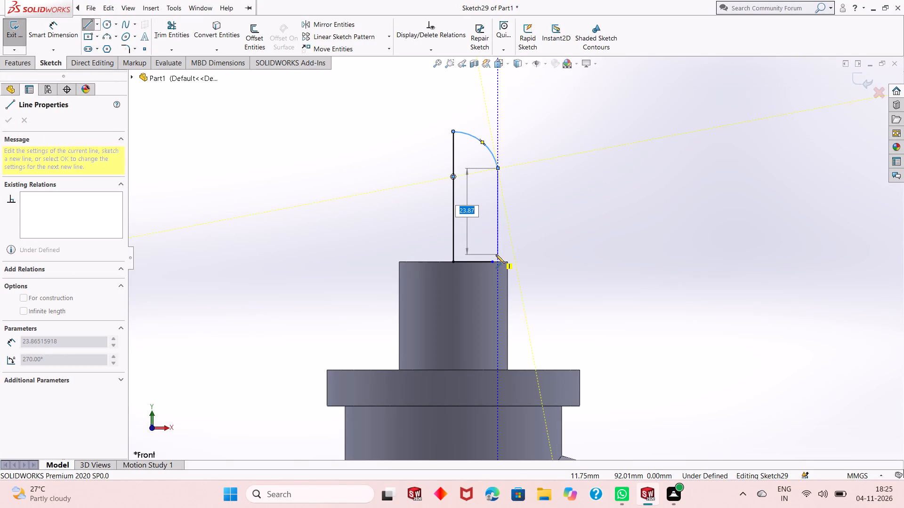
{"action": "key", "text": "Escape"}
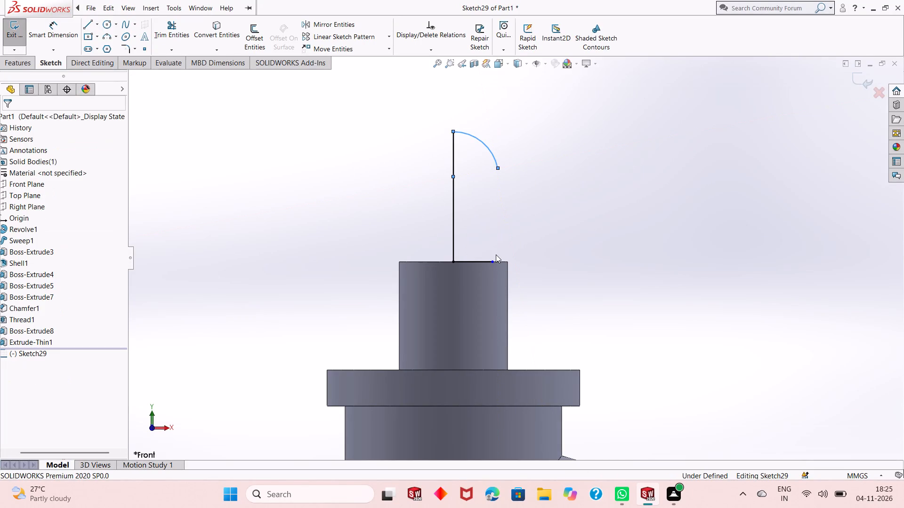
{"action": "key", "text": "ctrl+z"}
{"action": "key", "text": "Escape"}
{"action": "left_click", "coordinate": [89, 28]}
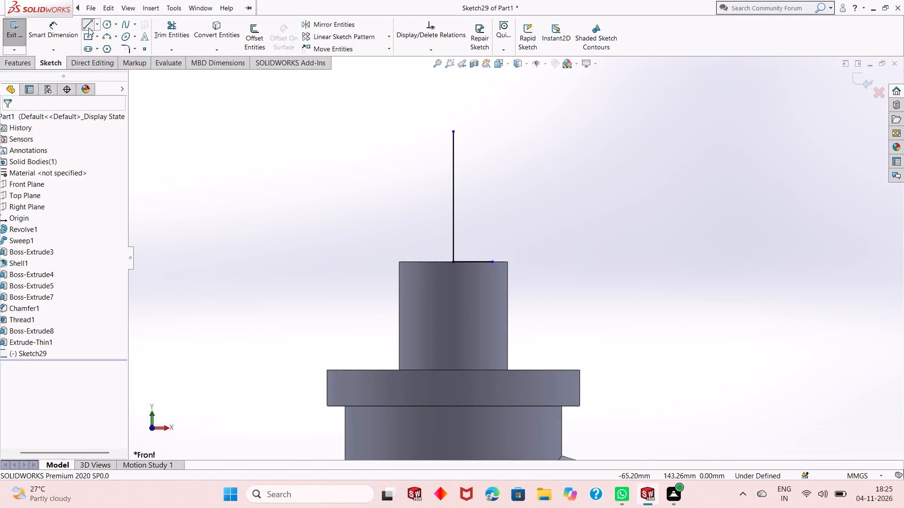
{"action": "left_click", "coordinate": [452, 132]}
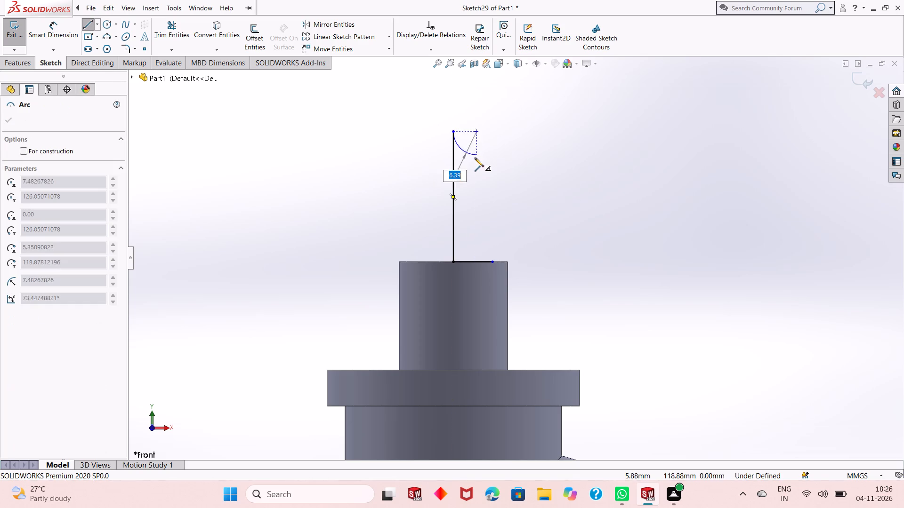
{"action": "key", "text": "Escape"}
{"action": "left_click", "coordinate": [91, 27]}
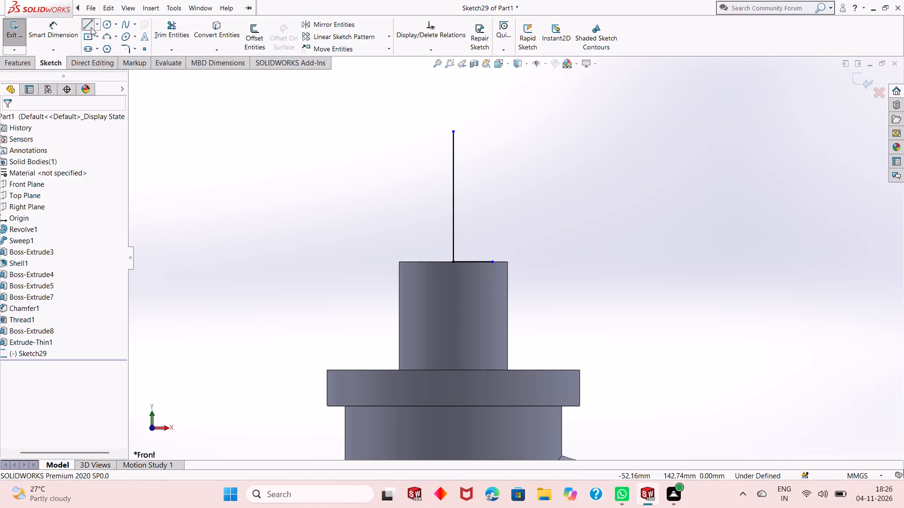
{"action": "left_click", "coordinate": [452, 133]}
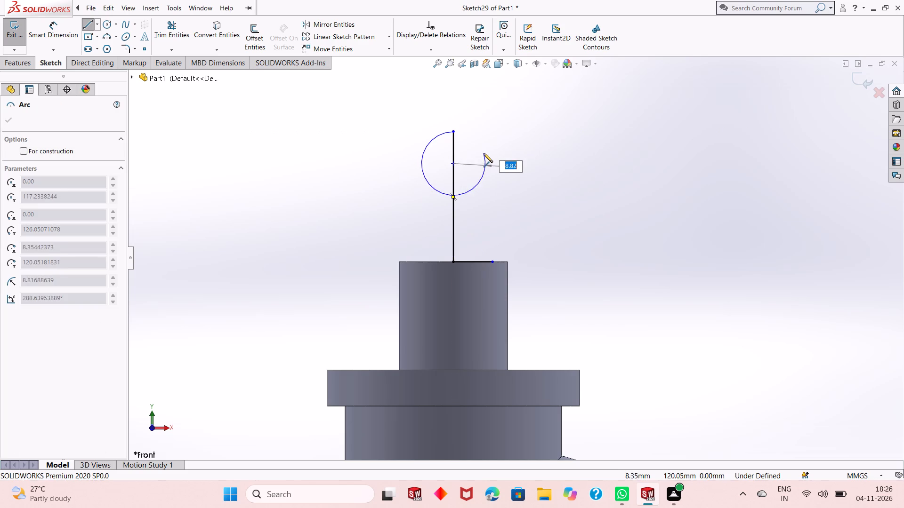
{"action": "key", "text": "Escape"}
Close the profile with an outward-curving arc from the vertical line's upper end and a vertical line about 23 mm down to the base line's outer end.
{"action": "left_click", "coordinate": [88, 22]}
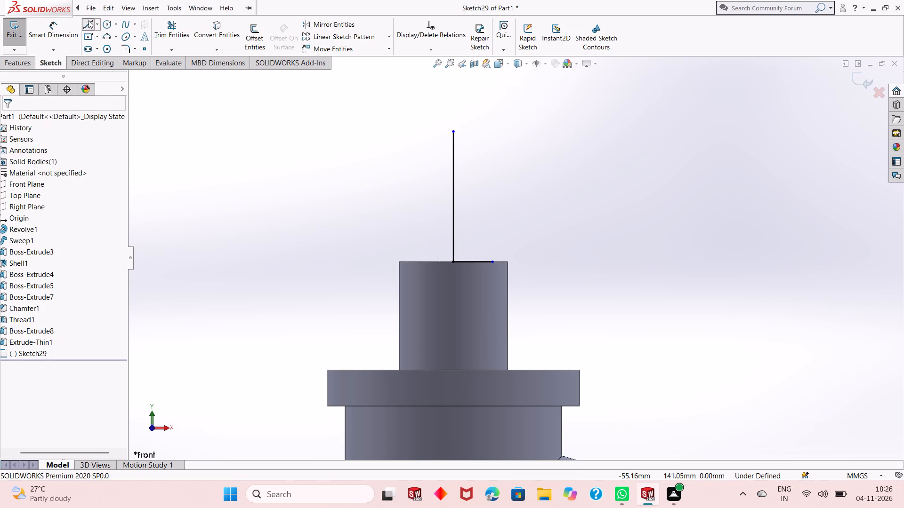
{"action": "left_click", "coordinate": [454, 131]}
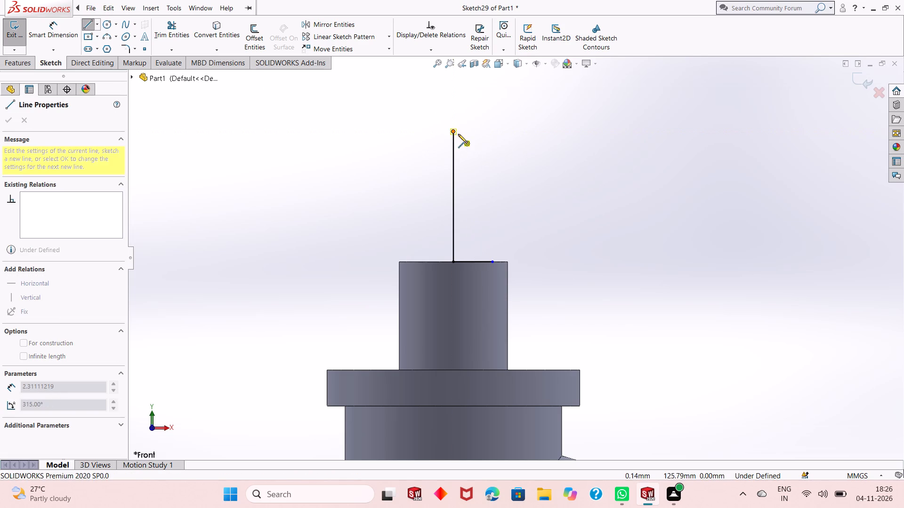
{"action": "left_click", "coordinate": [493, 179]}
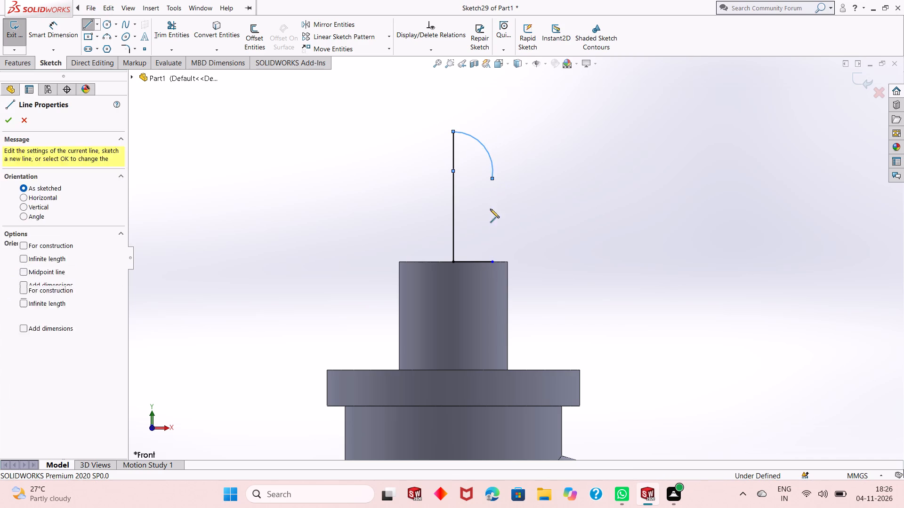
{"action": "left_click", "coordinate": [494, 263]}
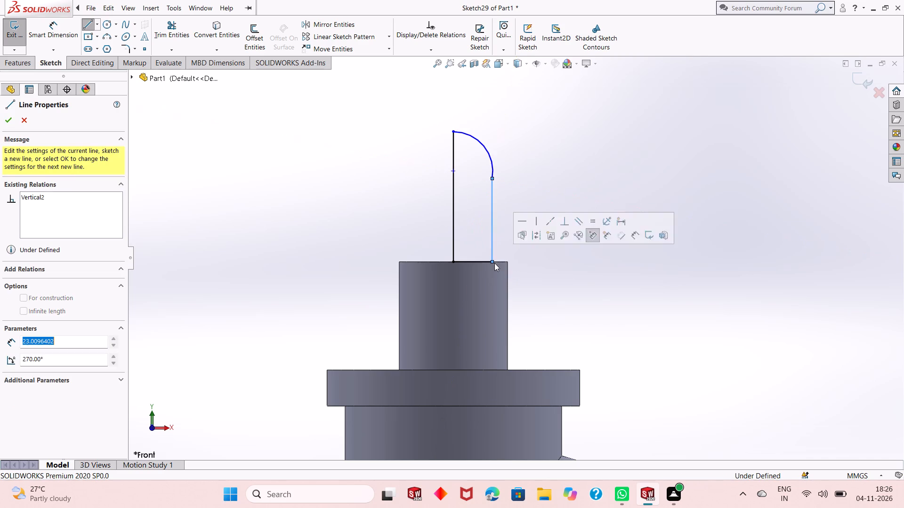
{"action": "key", "text": "Escape"}
{"action": "key", "text": "Escape"}
{"action": "key", "text": "Escape"}
{"action": "key", "text": "Escape"}
{"action": "key", "text": "Escape"}
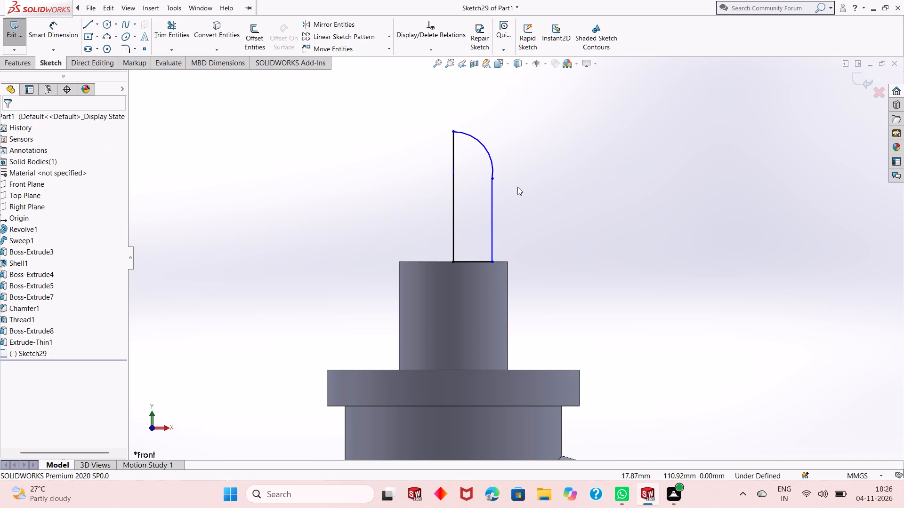
{"action": "scroll", "coordinate": [514, 191], "scroll_direction": "up", "scroll_amount": 1}
{"action": "scroll", "coordinate": [513, 190], "scroll_direction": "down", "scroll_amount": 1}
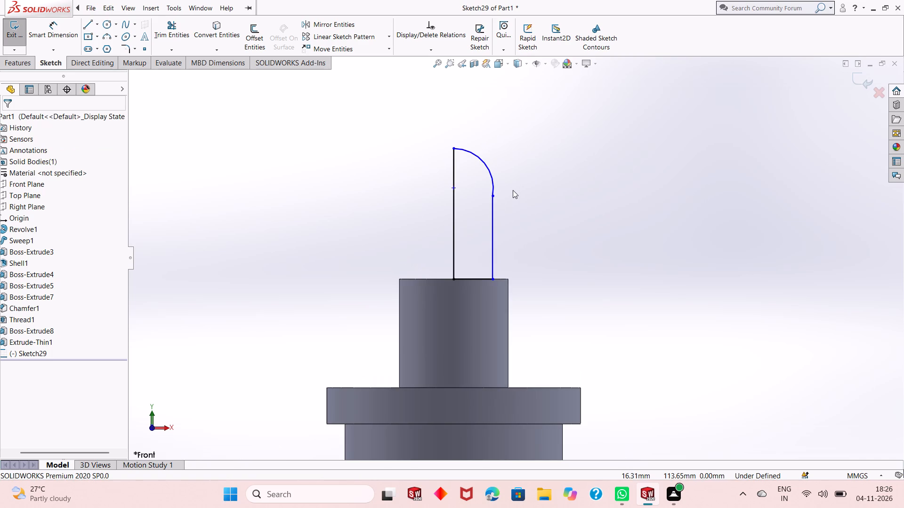
Dimension the boss profile's arc to a 10 mm radius and its outer vertical line to 10 mm.
{"action": "left_click", "coordinate": [50, 31]}
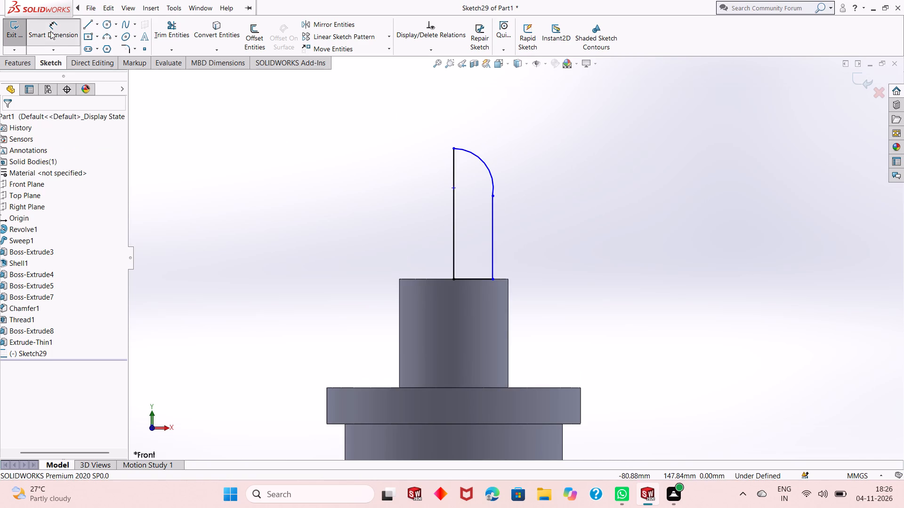
{"action": "left_click", "coordinate": [478, 159]}
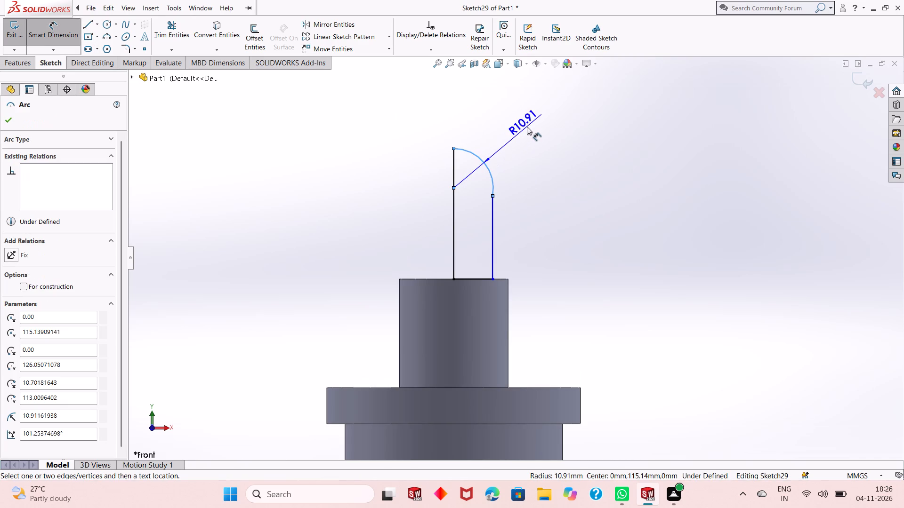
{"action": "left_click", "coordinate": [527, 127]}
{"action": "type", "text": "10"}
{"action": "key", "text": "Return"}
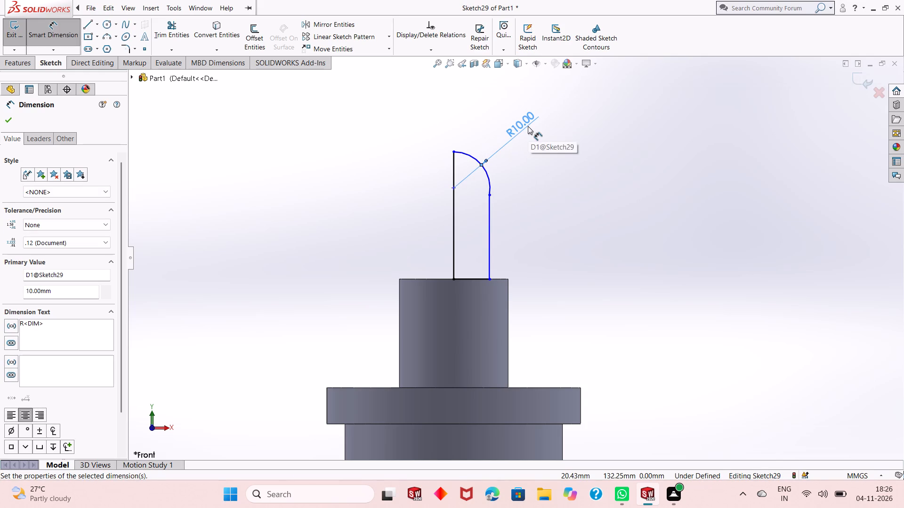
{"action": "left_click", "coordinate": [484, 253]}
{"action": "left_click", "coordinate": [492, 262]}
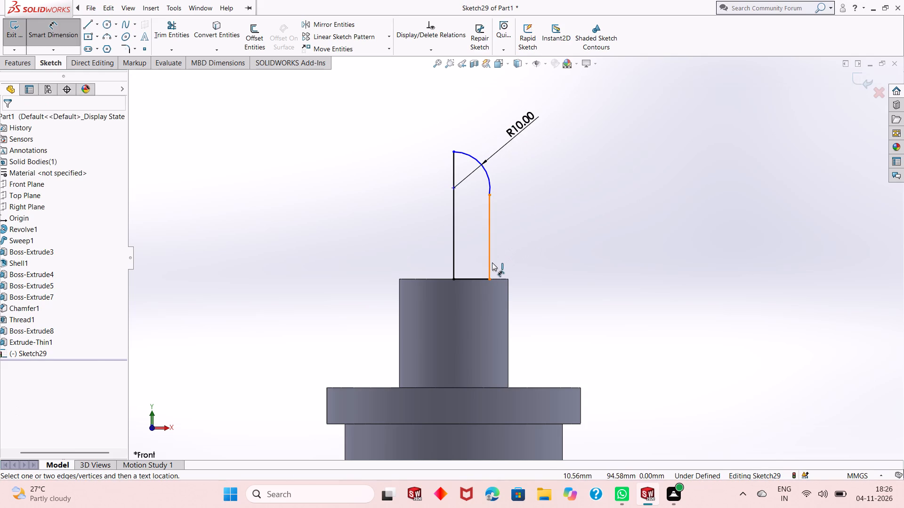
{"action": "left_click", "coordinate": [569, 249]}
{"action": "type", "text": "10"}
{"action": "key", "text": "Return"}
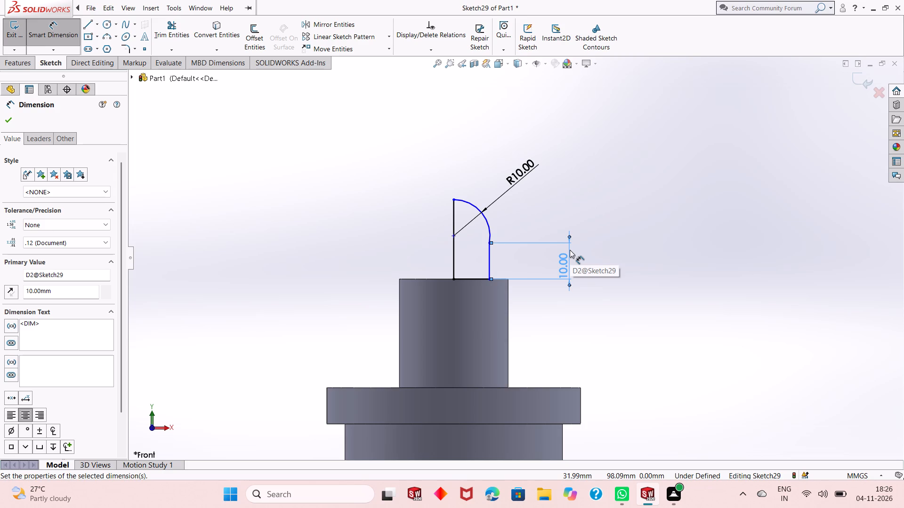
Dimension the profile's horizontal base line to 6 mm and end dimensioning.
{"action": "left_click", "coordinate": [478, 282]}
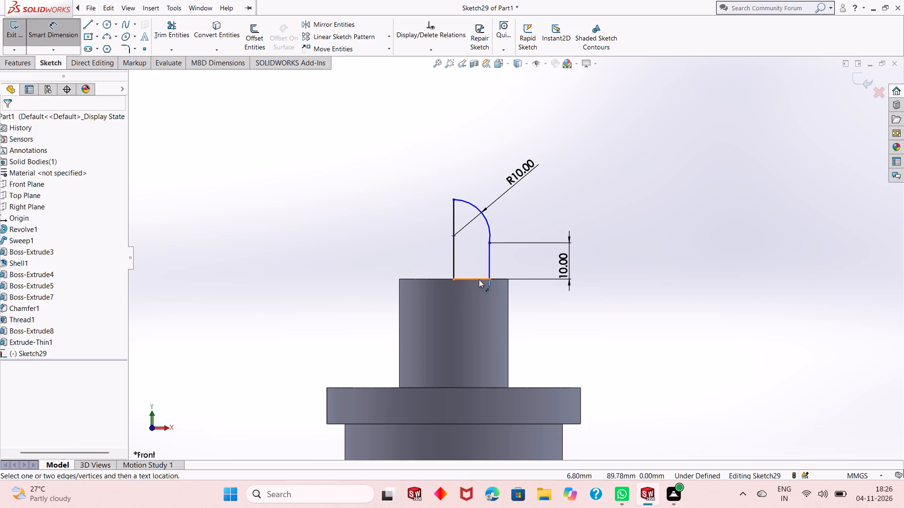
{"action": "left_click", "coordinate": [479, 279]}
{"action": "left_click", "coordinate": [477, 297]}
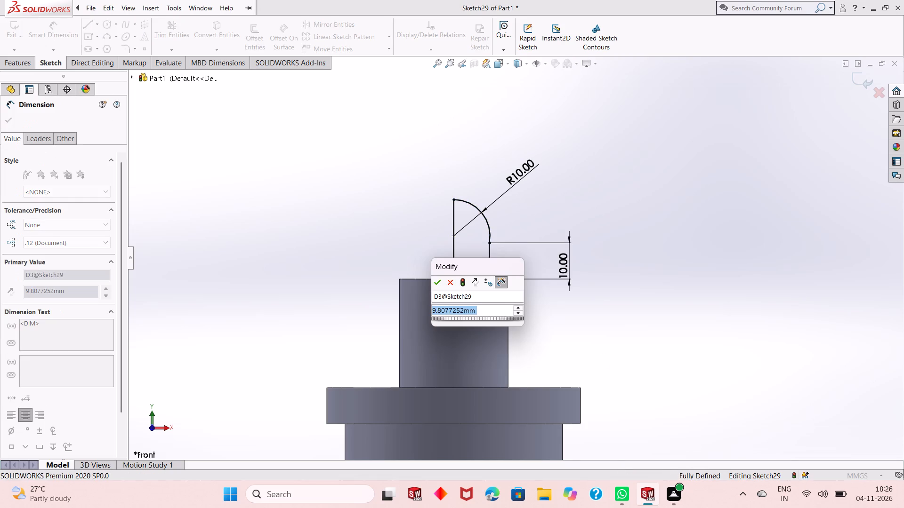
{"action": "key", "text": "6"}
{"action": "key", "text": "Return"}
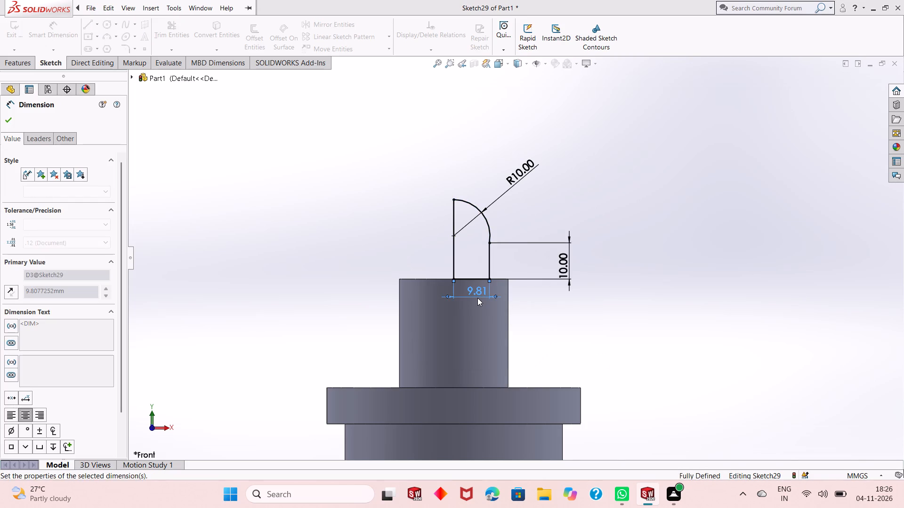
{"action": "right_click", "coordinate": [307, 151]}
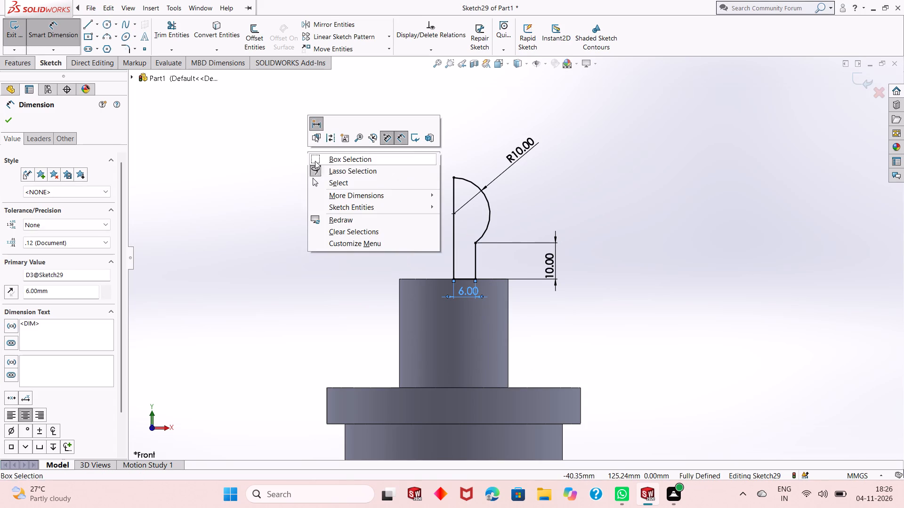
{"action": "left_click", "coordinate": [325, 183]}
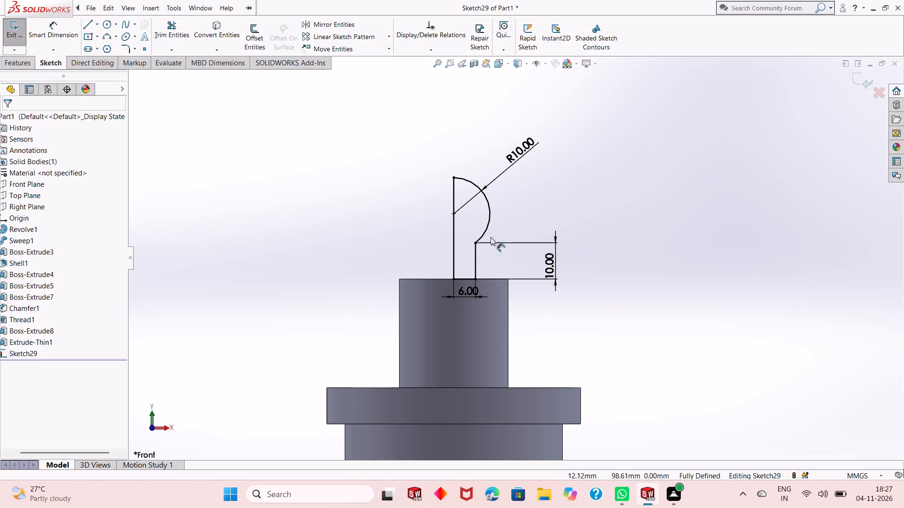
Revolve the profile 360 degrees about its long vertical centre line, merging the result with the stem.
{"action": "left_click", "coordinate": [16, 64]}
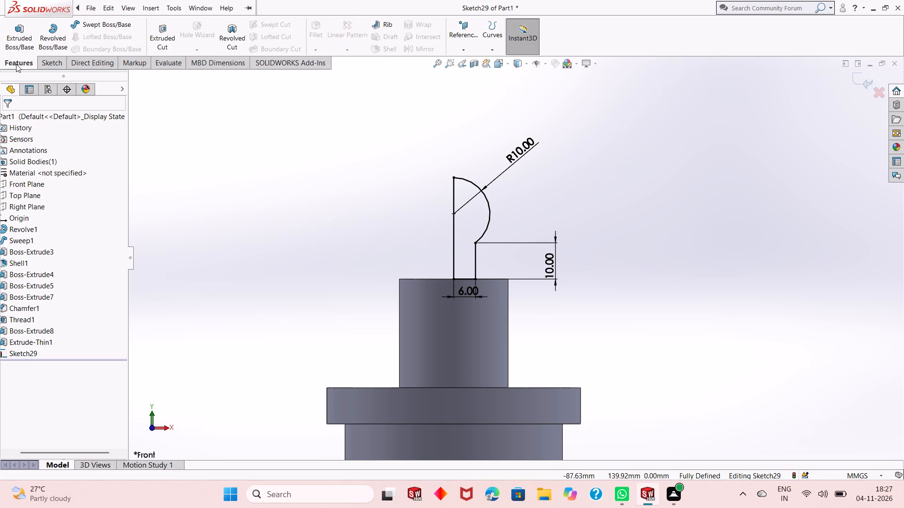
{"action": "left_click", "coordinate": [50, 41]}
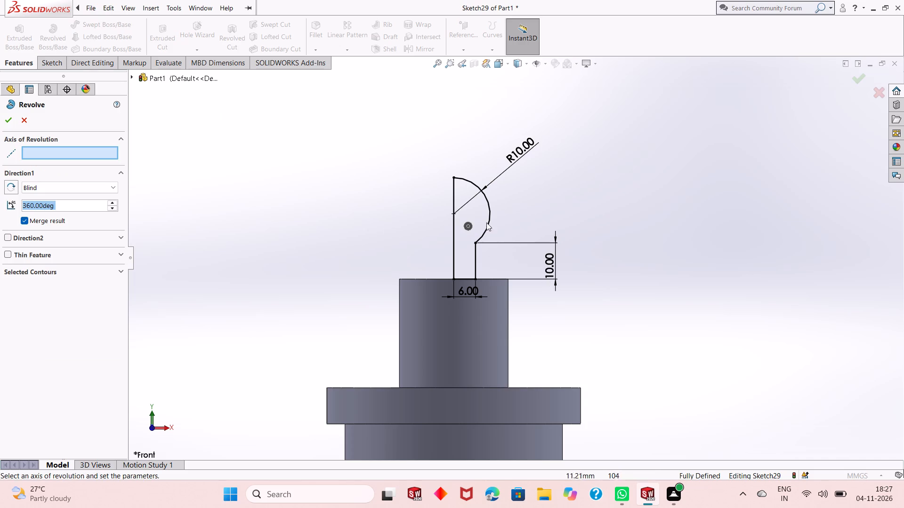
{"action": "left_click", "coordinate": [455, 197]}
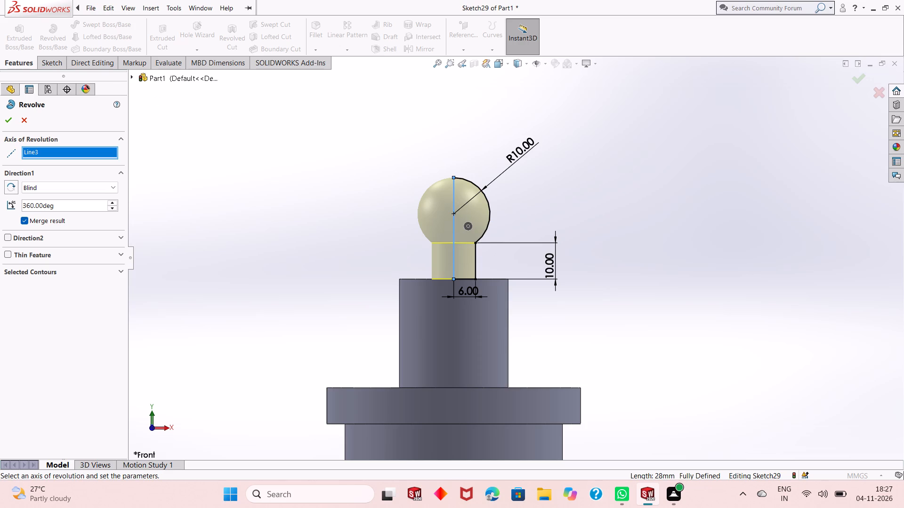
{"action": "left_click", "coordinate": [3, 120]}
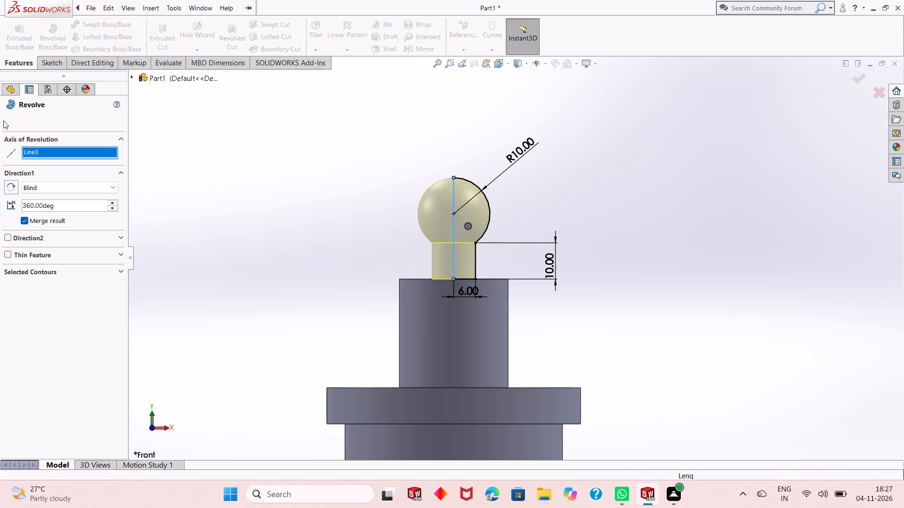
{"action": "left_click", "coordinate": [590, 266]}
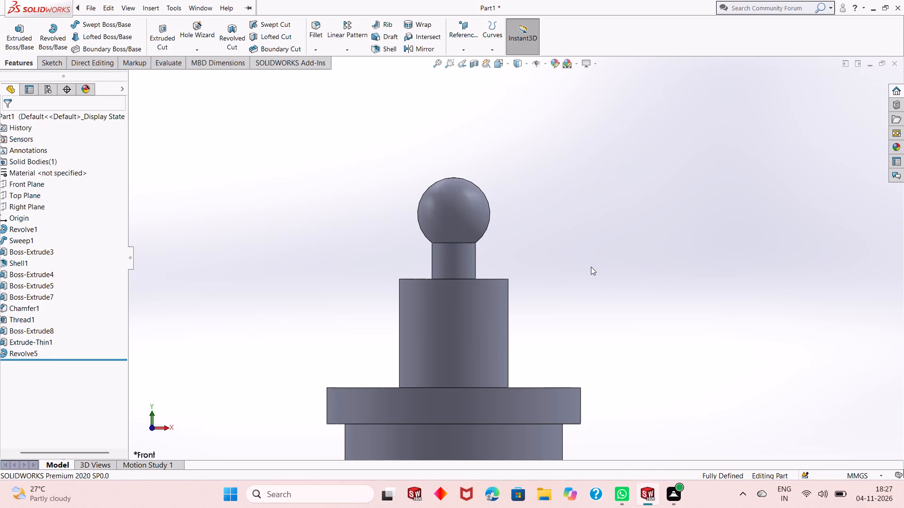
On the Front Plane, sketch a closed tapered profile outward from the ball's centre, widening to about 9.4 mm over a horizontal base about 40 mm long.
{"action": "scroll", "coordinate": [528, 278], "scroll_direction": "up", "scroll_amount": 2}
{"action": "middle_click_drag", "start_coordinate": [540, 193], "coordinate": [540, 211]}
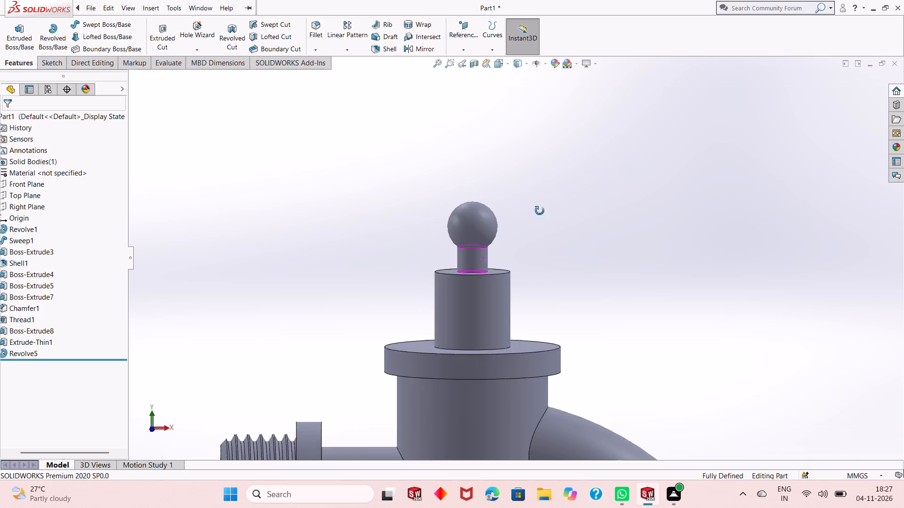
{"action": "middle_click_drag", "start_coordinate": [540, 211], "coordinate": [542, 213]}
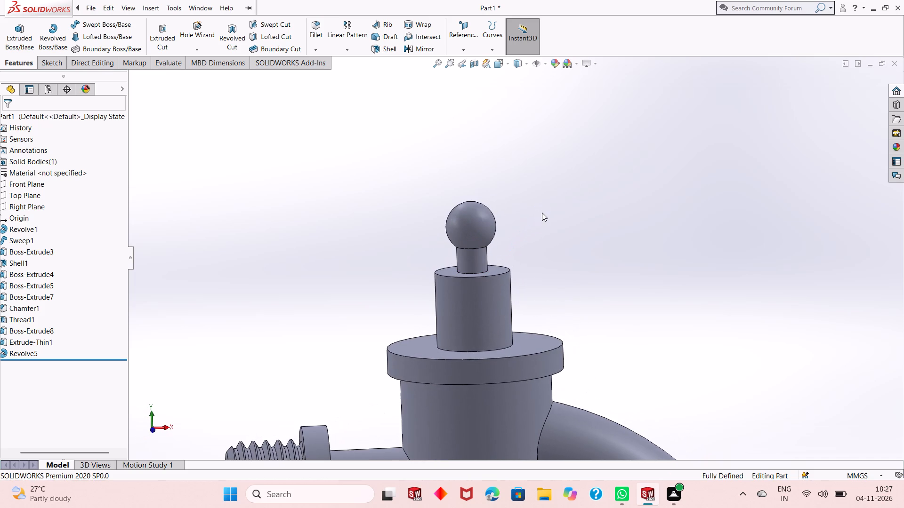
{"action": "scroll", "coordinate": [496, 265], "scroll_direction": "up", "scroll_amount": 3}
{"action": "scroll", "coordinate": [515, 303], "scroll_direction": "down", "scroll_amount": 2}
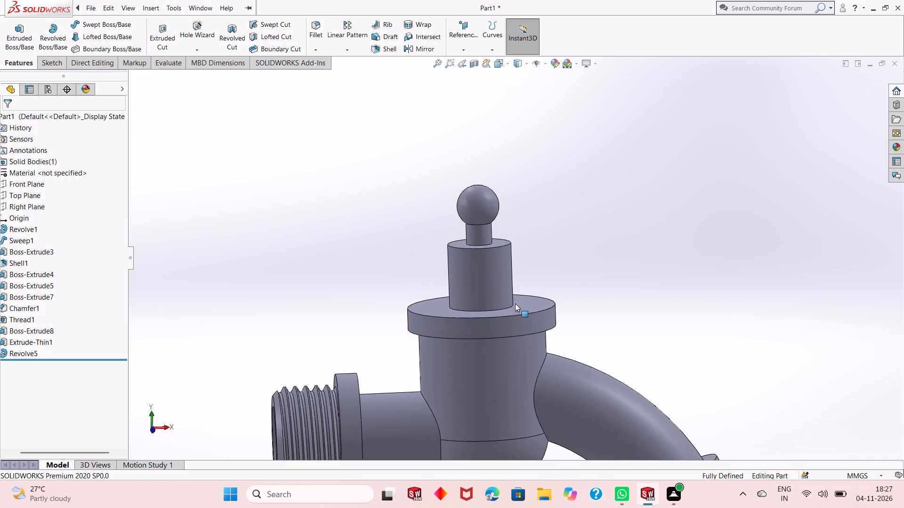
{"action": "middle_click_drag", "start_coordinate": [500, 301], "coordinate": [510, 287]}
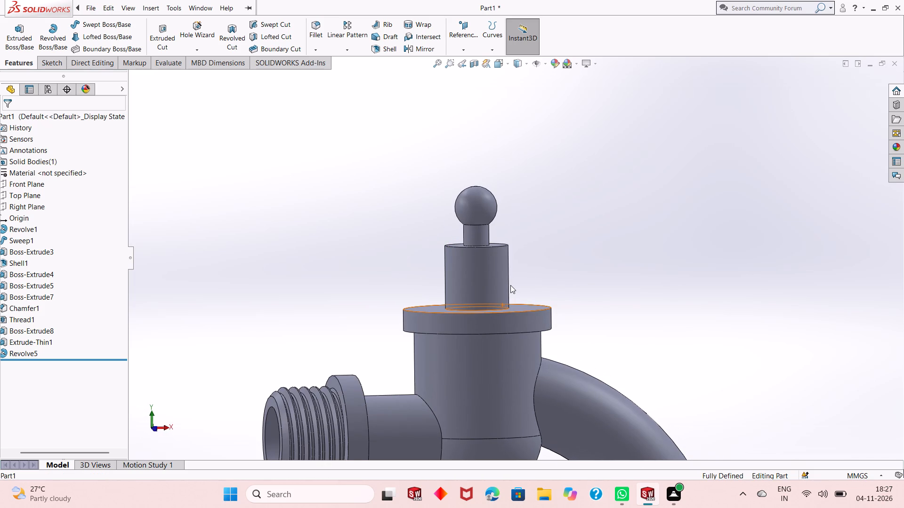
{"action": "left_click", "coordinate": [36, 184]}
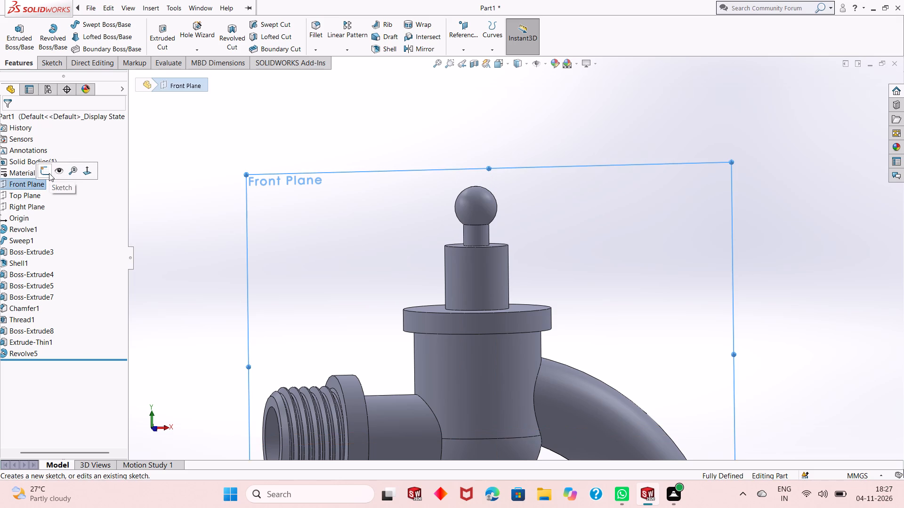
{"action": "left_click", "coordinate": [49, 173]}
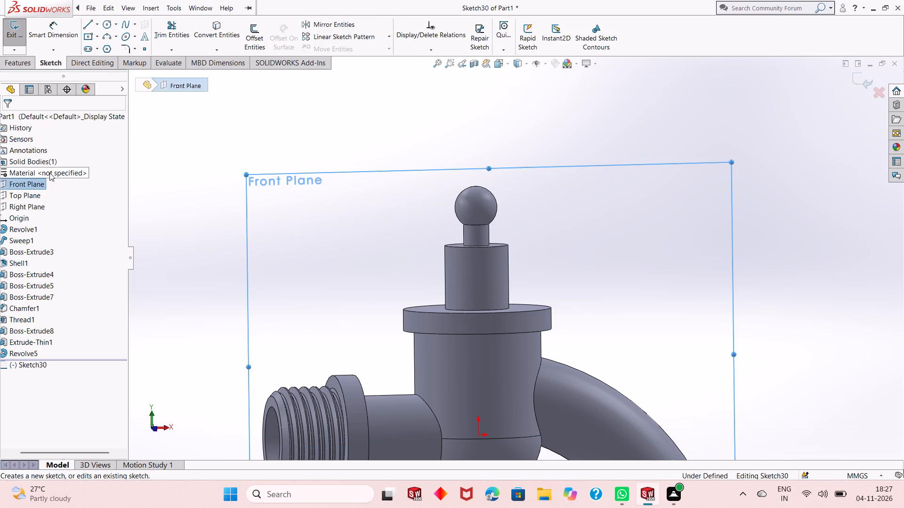
{"action": "key", "text": "ctrl+8"}
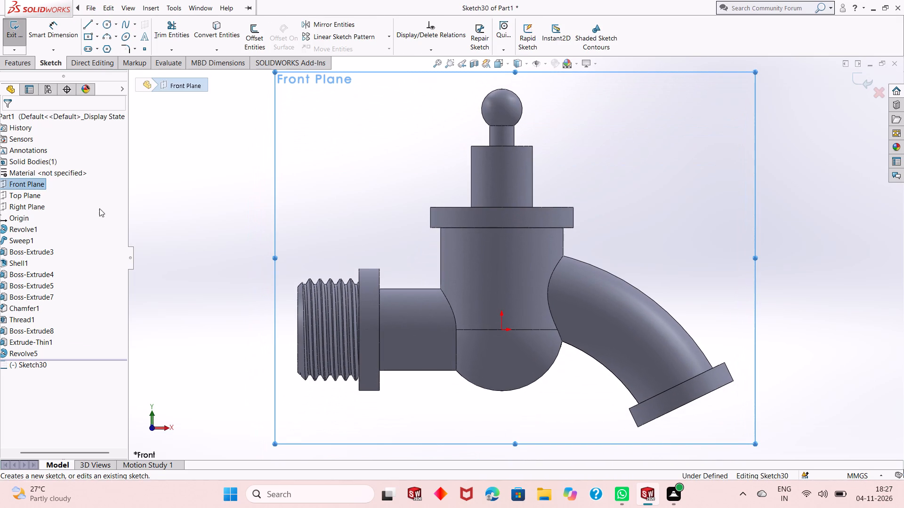
{"action": "scroll", "coordinate": [106, 151], "scroll_direction": "up", "scroll_amount": 2}
{"action": "scroll", "coordinate": [387, 255], "scroll_direction": "up", "scroll_amount": 2}
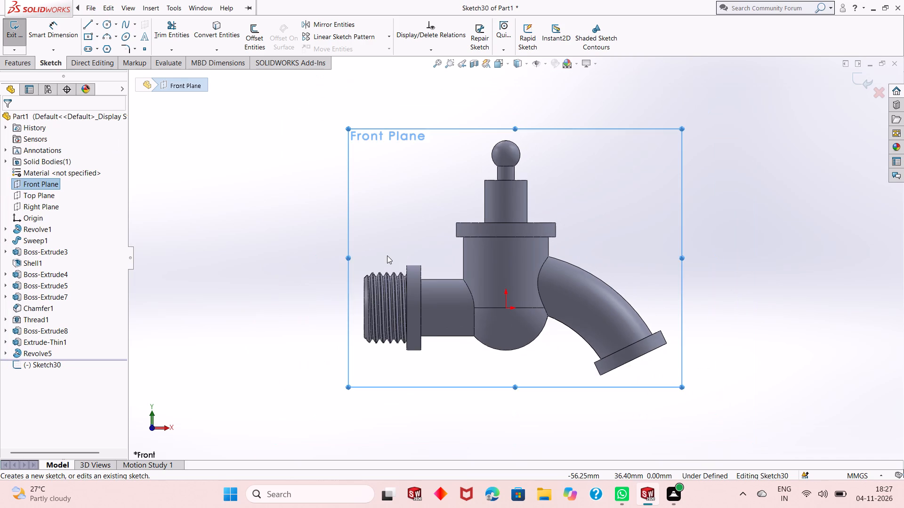
{"action": "scroll", "coordinate": [387, 255], "scroll_direction": "up", "scroll_amount": 2}
{"action": "scroll", "coordinate": [432, 225], "scroll_direction": "down", "scroll_amount": 2}
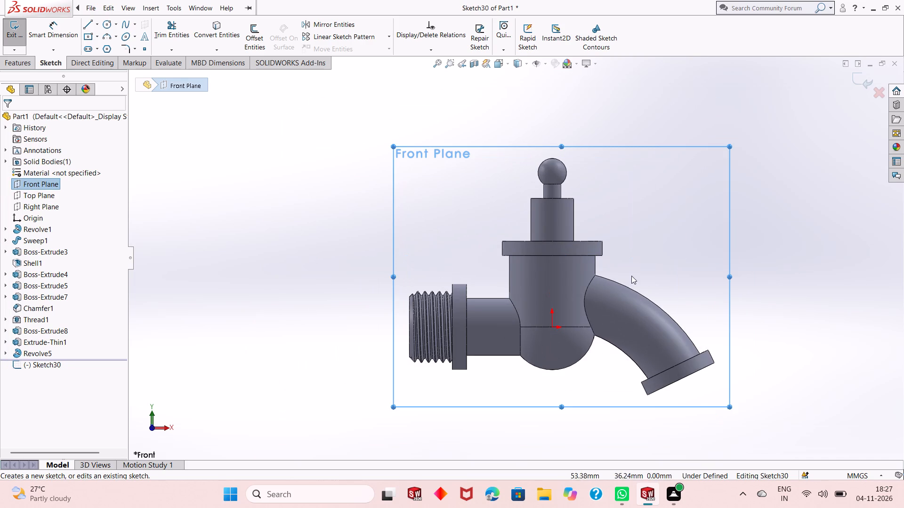
{"action": "scroll", "coordinate": [741, 277], "scroll_direction": "down", "scroll_amount": 1}
{"action": "scroll", "coordinate": [487, 255], "scroll_direction": "down", "scroll_amount": 1}
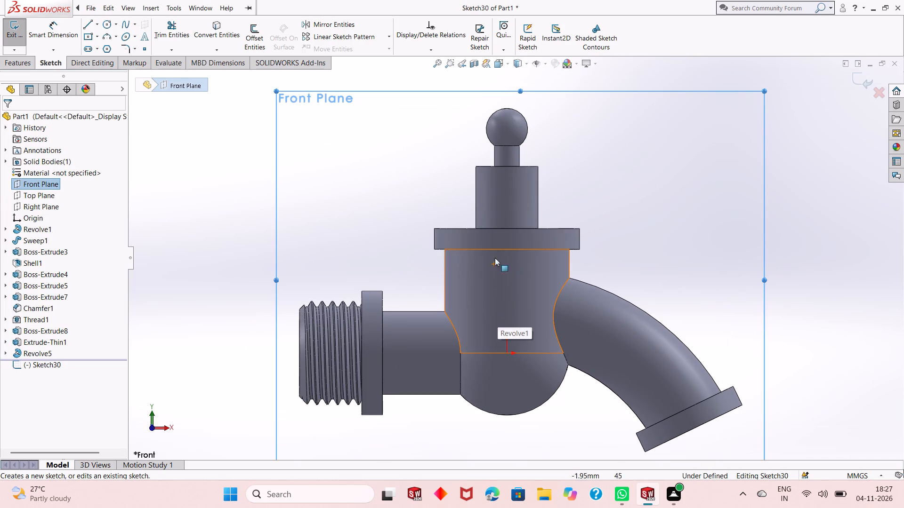
{"action": "scroll", "coordinate": [492, 321], "scroll_direction": "up", "scroll_amount": 2}
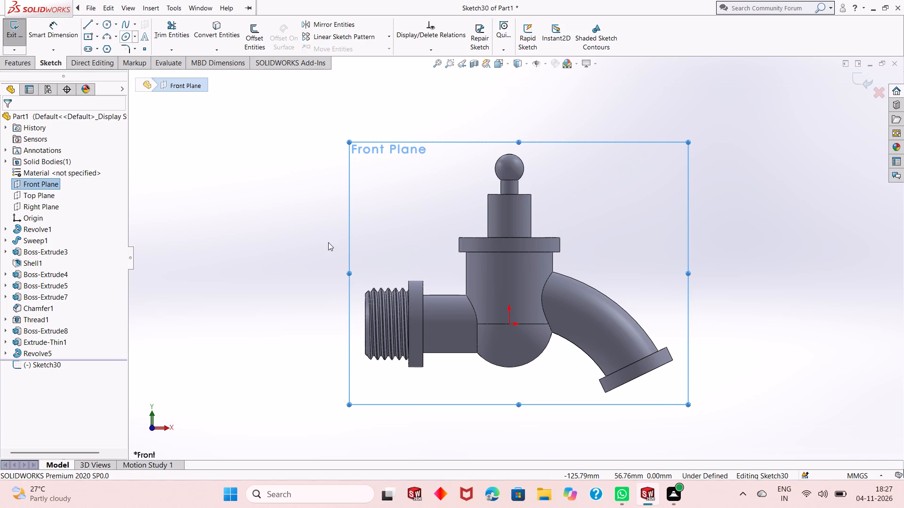
{"action": "left_click", "coordinate": [85, 24]}
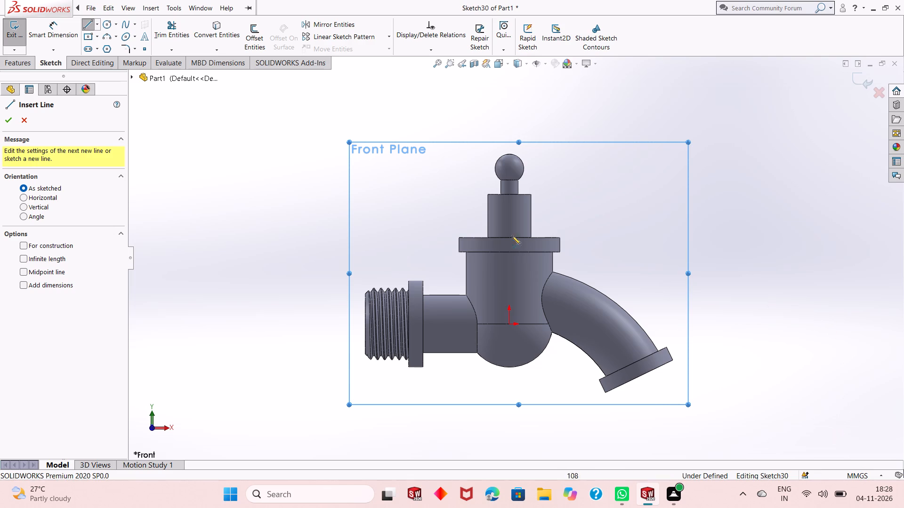
{"action": "scroll", "coordinate": [504, 156], "scroll_direction": "down", "scroll_amount": 5}
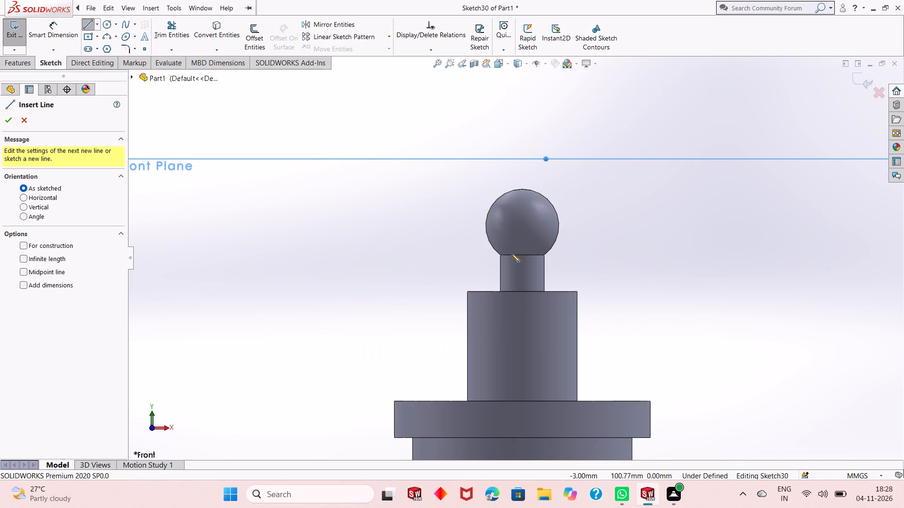
{"action": "left_click", "coordinate": [522, 226]}
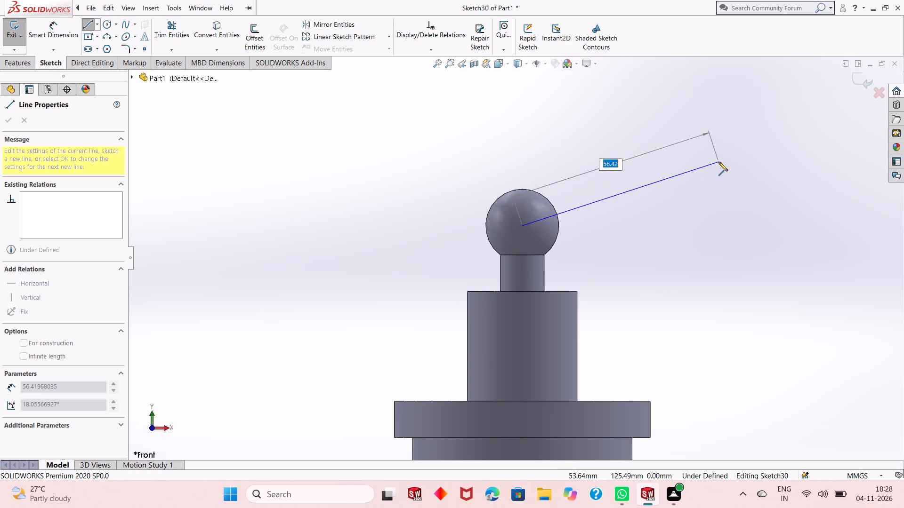
{"action": "left_click", "coordinate": [522, 210]}
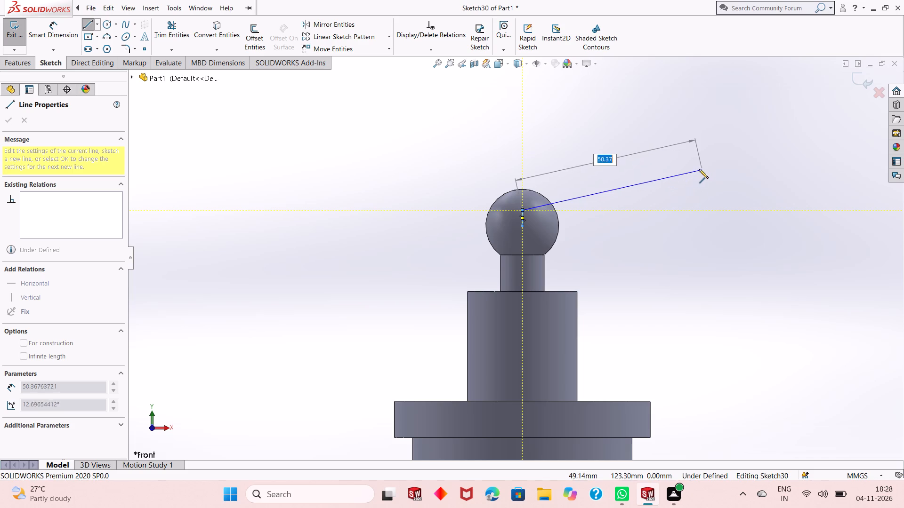
{"action": "left_click", "coordinate": [669, 191]}
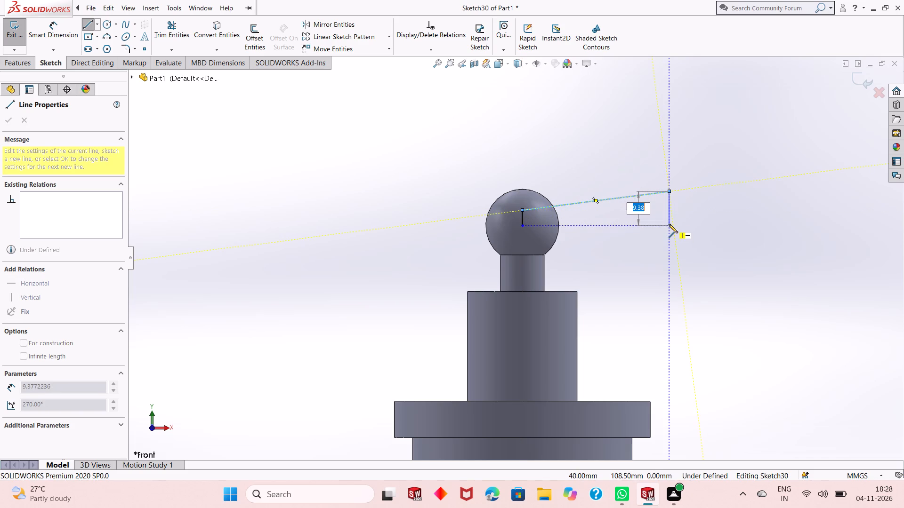
{"action": "left_click", "coordinate": [669, 224]}
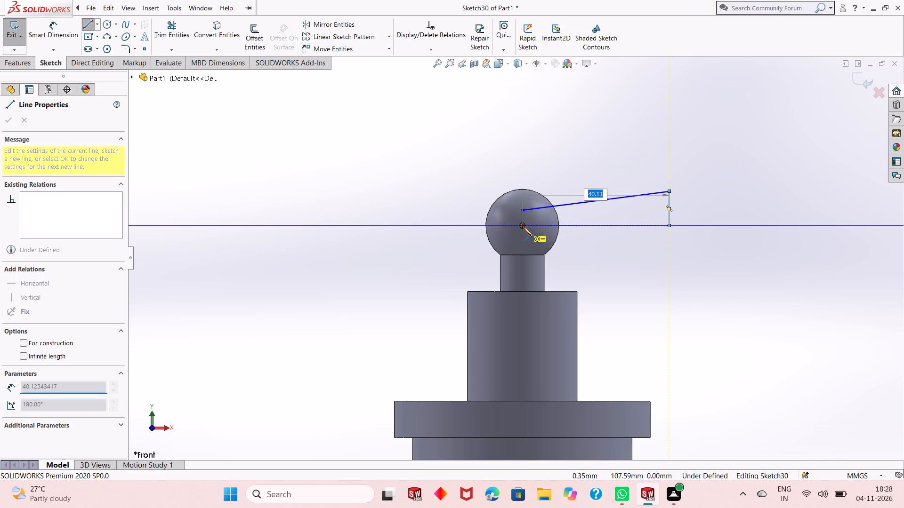
{"action": "left_click", "coordinate": [524, 227]}
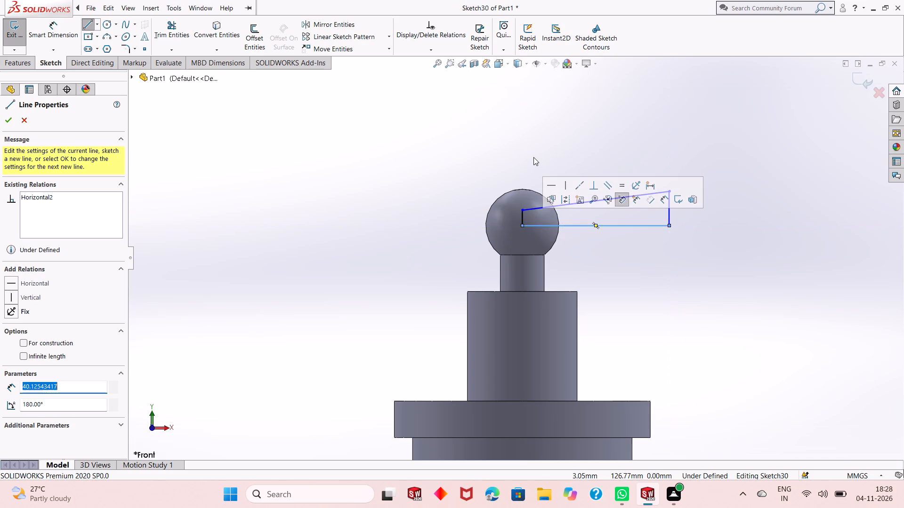
{"action": "key", "text": "Escape"}
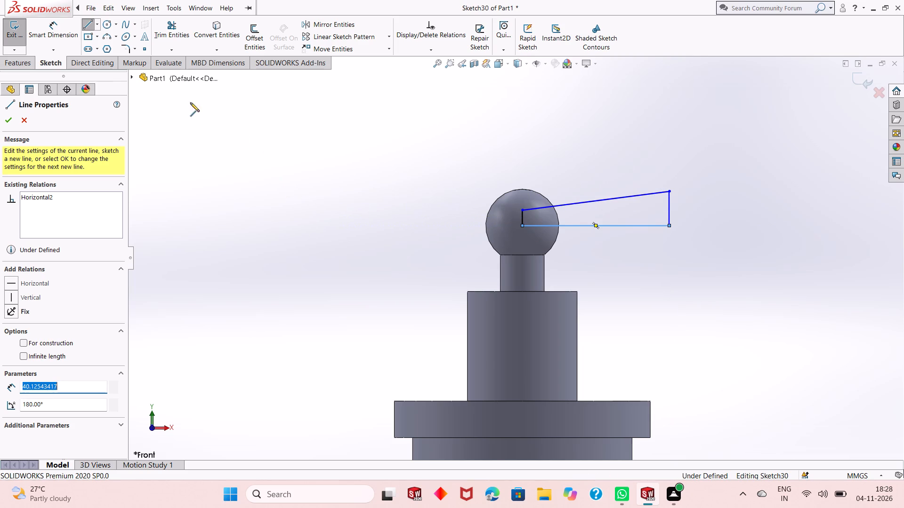
Dimension the tapered profile's short vertical line at the ball's centre to 4 mm and its outer vertical line to 10 mm.
{"action": "left_click", "coordinate": [59, 32]}
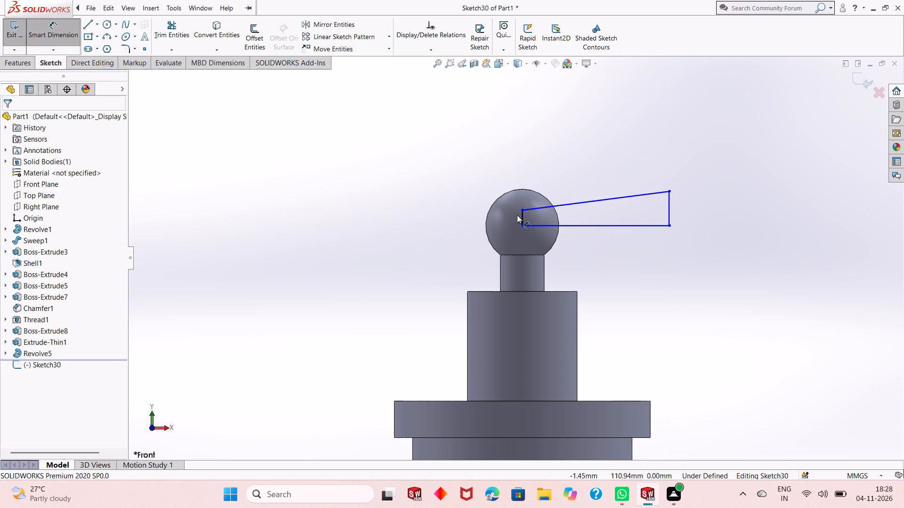
{"action": "left_click", "coordinate": [521, 219]}
{"action": "left_click", "coordinate": [501, 220]}
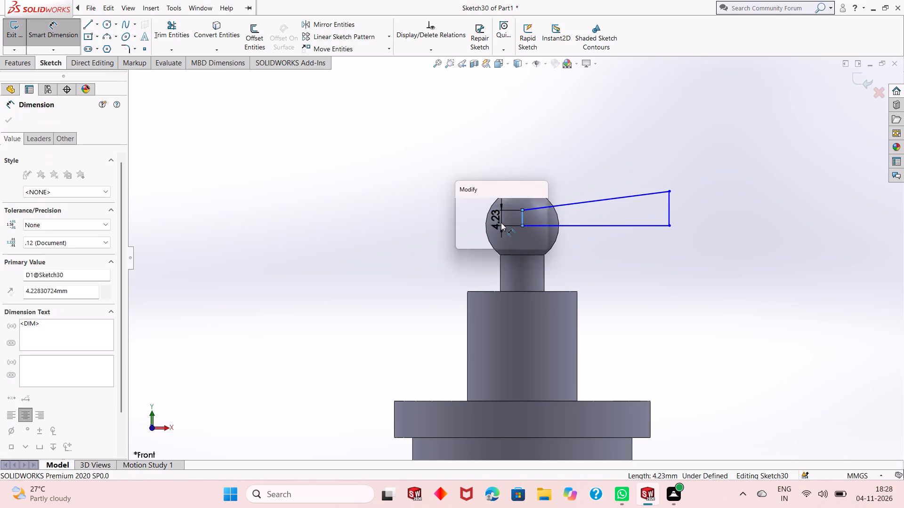
{"action": "key", "text": "4"}
{"action": "key", "text": "Return"}
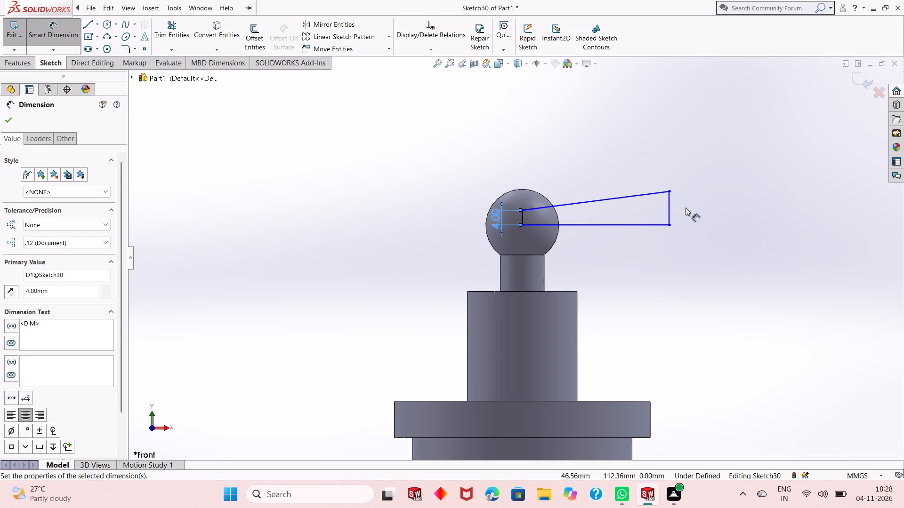
{"action": "left_click", "coordinate": [670, 212]}
{"action": "left_click", "coordinate": [709, 210]}
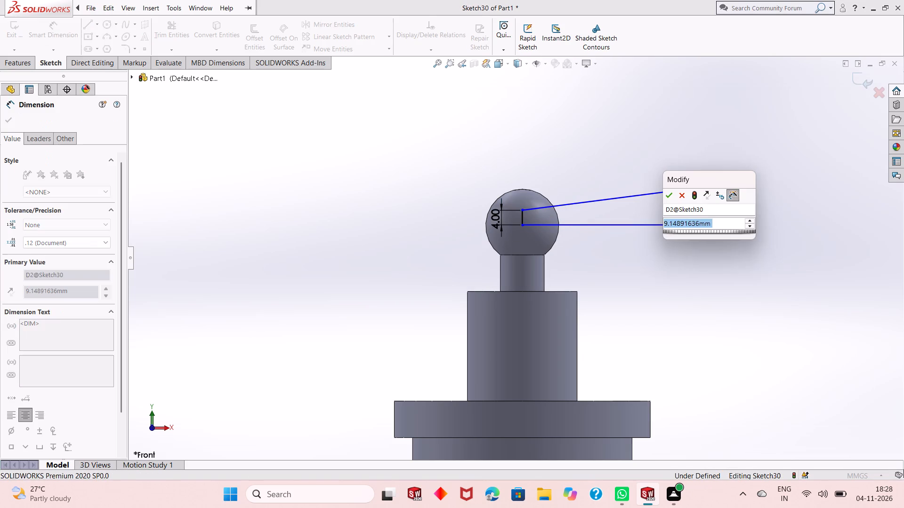
{"action": "type", "text": "10"}
{"action": "key", "text": "Return"}
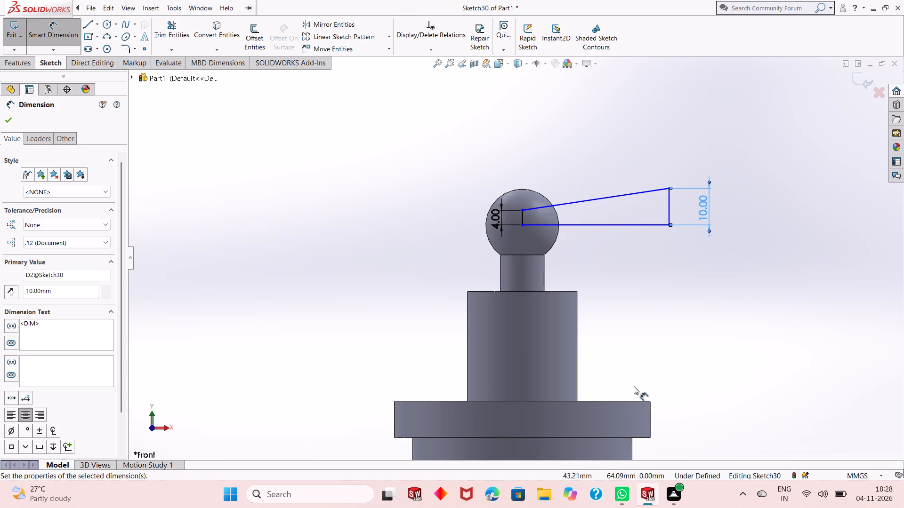
Dimension the horizontal distance between the sloped line's two endpoints to 60 mm and end dimensioning.
{"action": "left_click", "coordinate": [521, 210]}
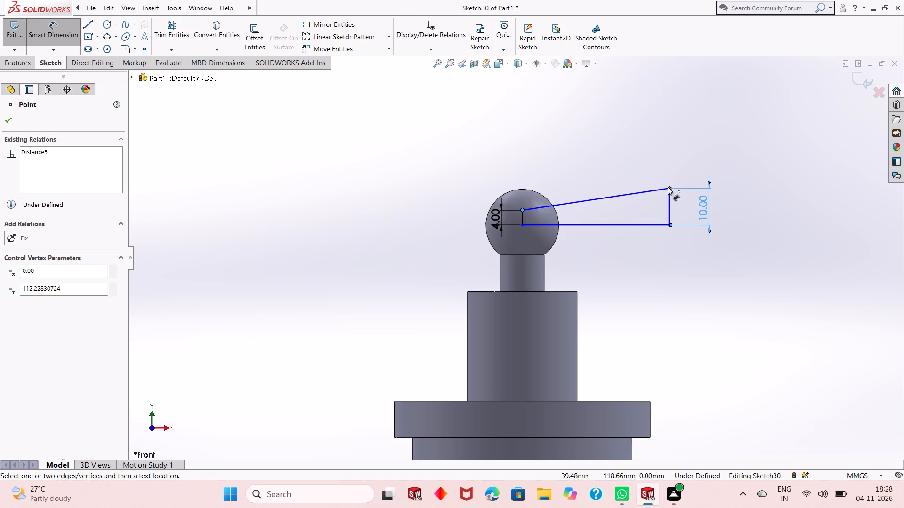
{"action": "left_click", "coordinate": [670, 189]}
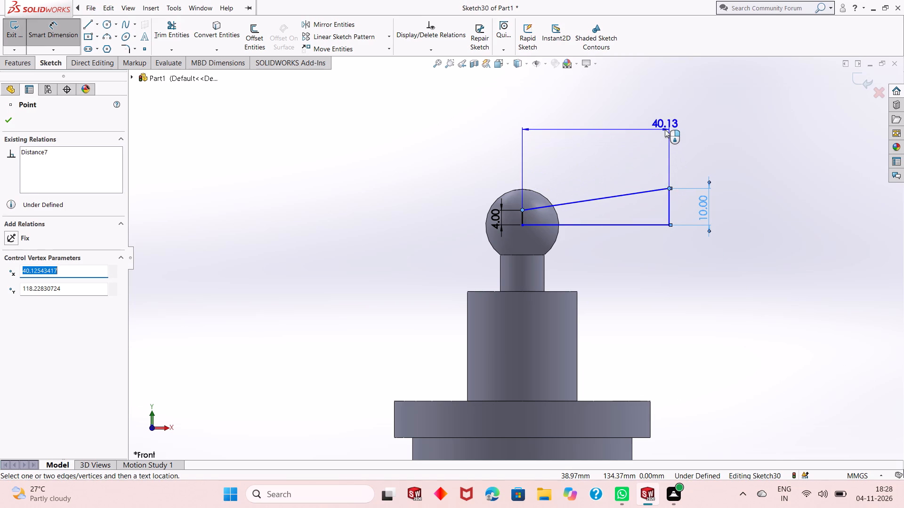
{"action": "left_click", "coordinate": [665, 129]}
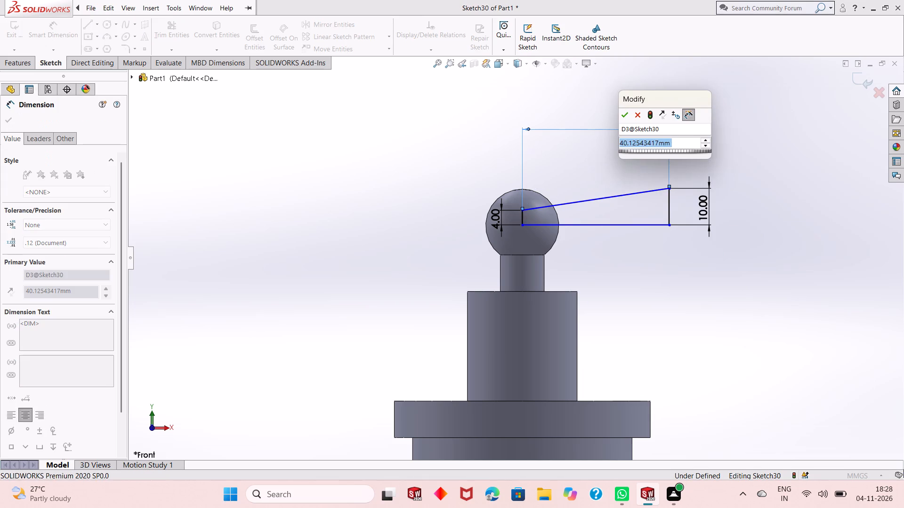
{"action": "type", "text": "60"}
{"action": "key", "text": "Return"}
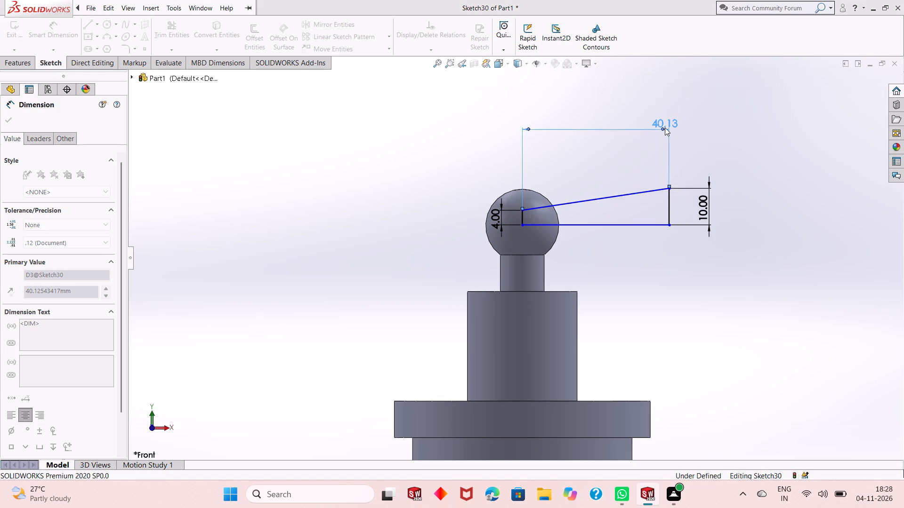
{"action": "scroll", "coordinate": [587, 222], "scroll_direction": "up", "scroll_amount": 1}
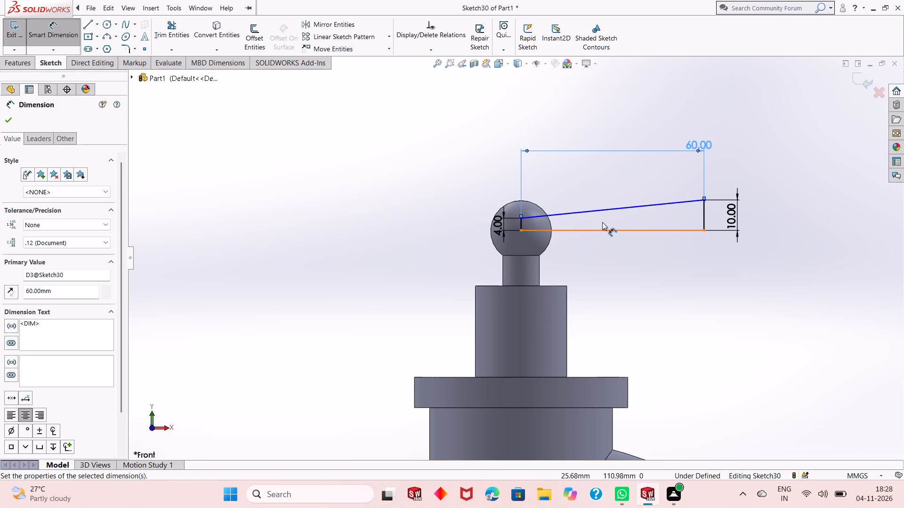
{"action": "right_click", "coordinate": [602, 222]}
{"action": "left_click", "coordinate": [637, 253]}
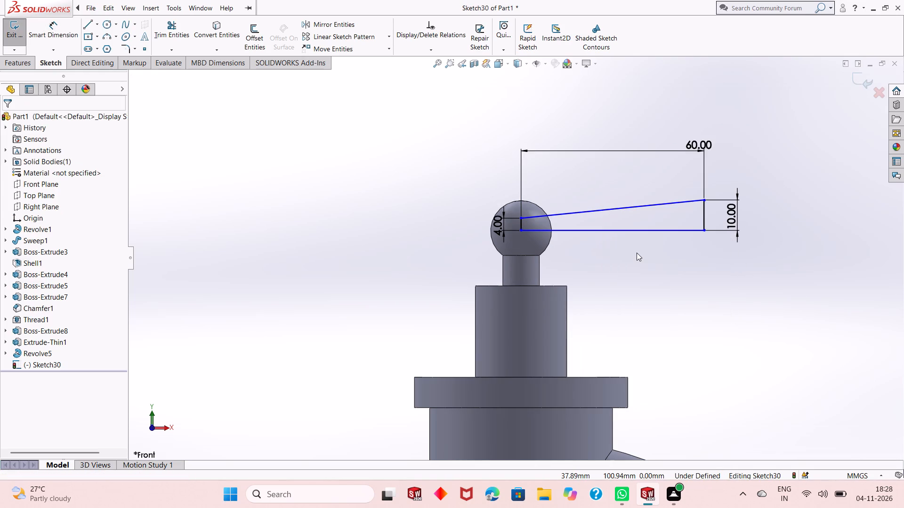
Make the profile's lower inner corner point concentric with the ball's silhouette edge.
{"action": "scroll", "coordinate": [592, 251], "scroll_direction": "down", "scroll_amount": 1}
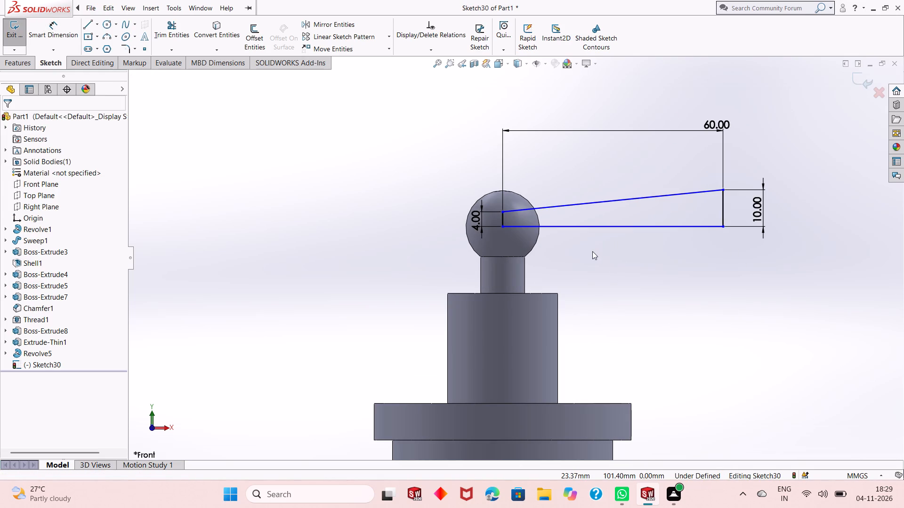
{"action": "left_click", "coordinate": [502, 226]}
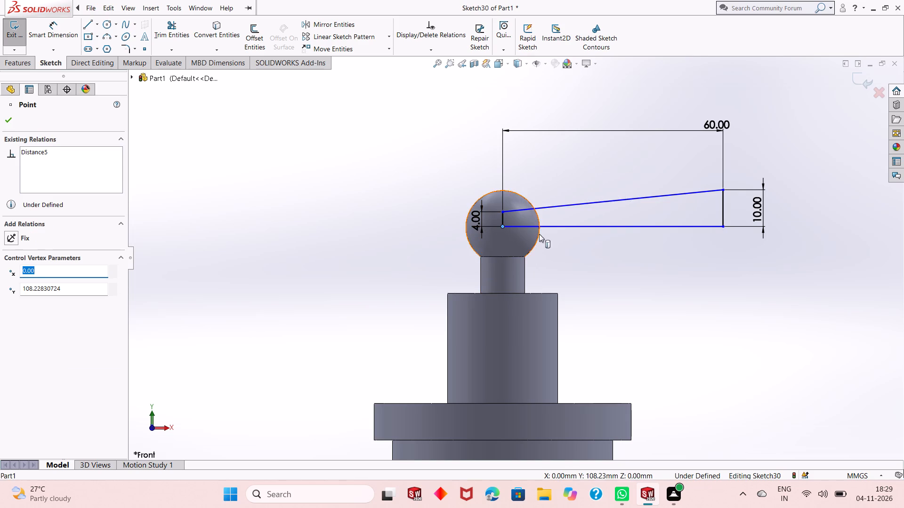
{"action": "left_click", "coordinate": [539, 233], "text": "ctrl"}
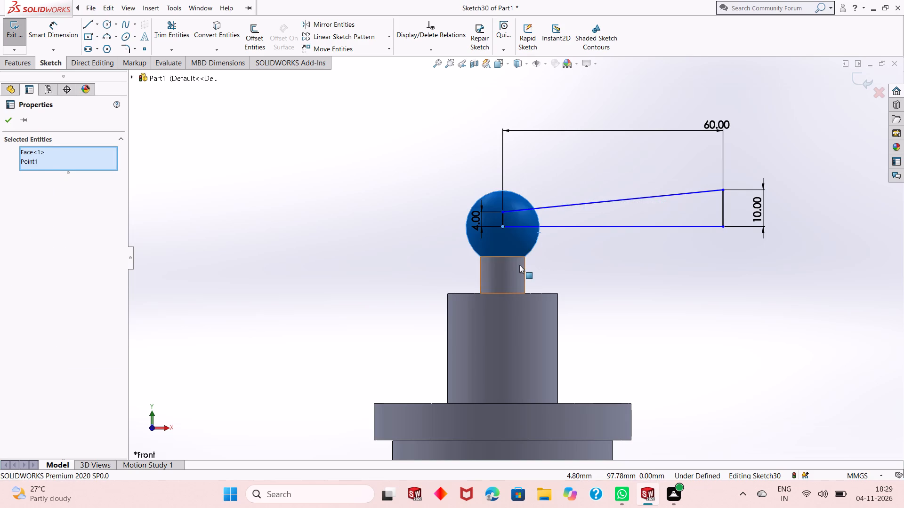
{"action": "key", "text": "Escape"}
{"action": "key", "text": "Escape"}
{"action": "left_click", "coordinate": [502, 228]}
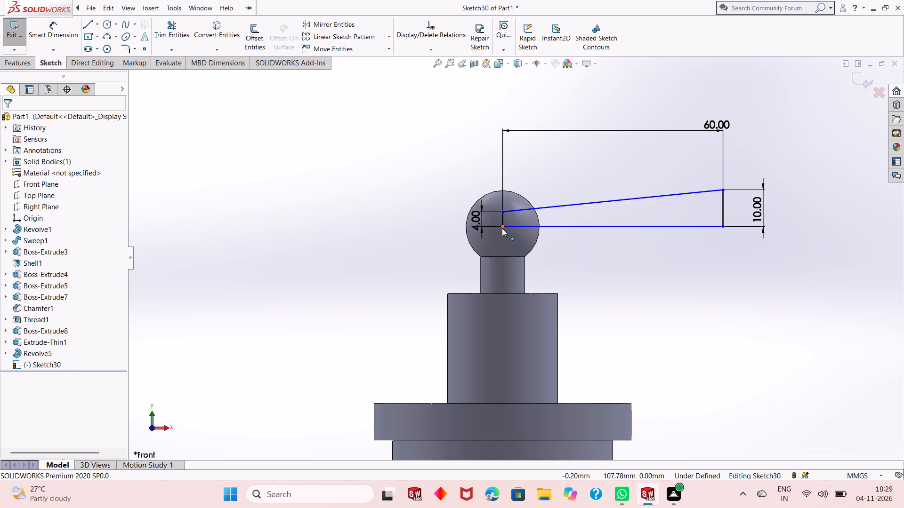
{"action": "left_click", "coordinate": [534, 246], "text": "ctrl"}
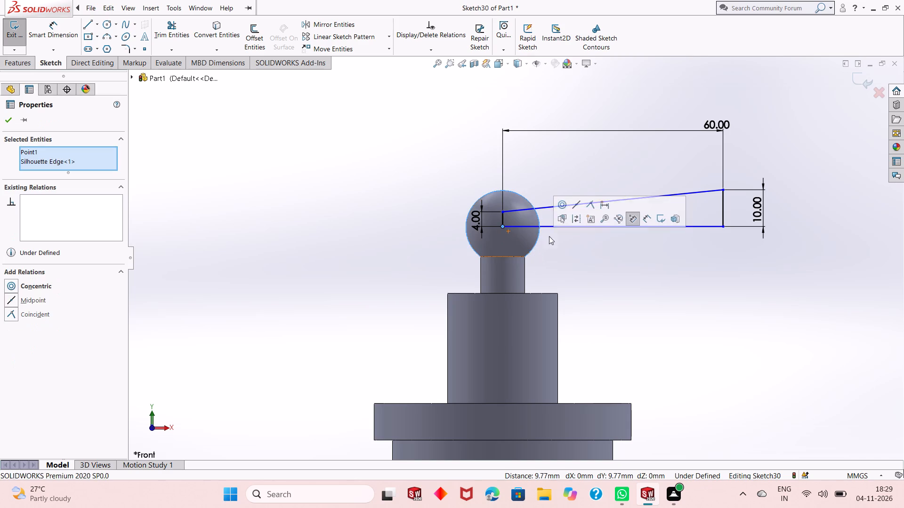
{"action": "left_click", "coordinate": [566, 208]}
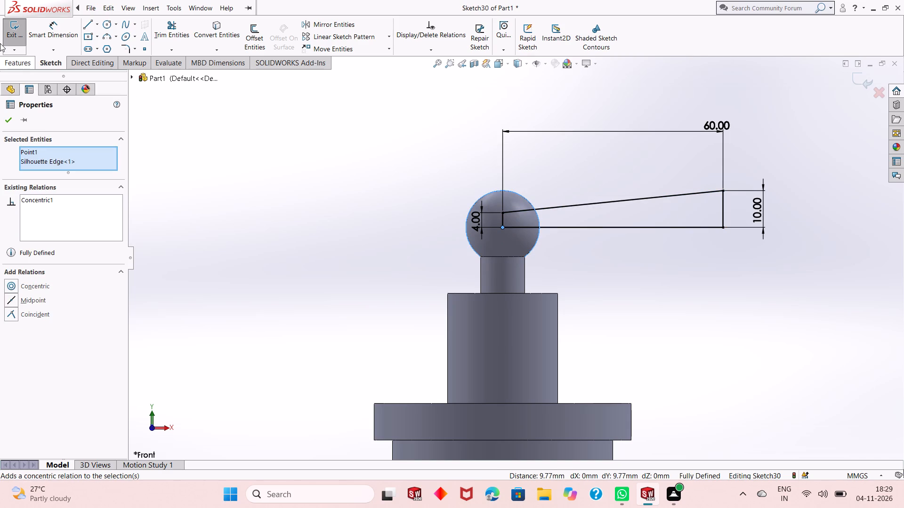
{"action": "left_click", "coordinate": [7, 119]}
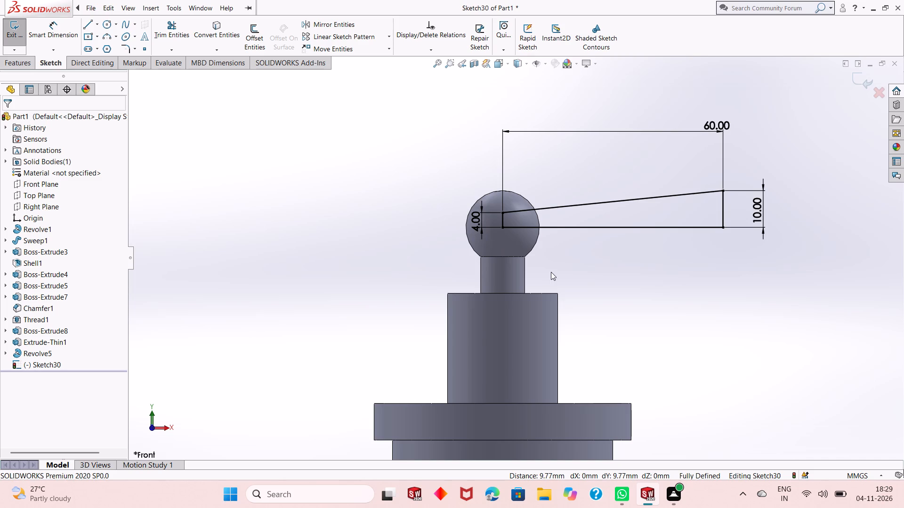
Revolve the tapered profile 360 degrees about its horizontal base line, merging the result with the ball.
{"action": "scroll", "coordinate": [557, 271], "scroll_direction": "up", "scroll_amount": 3}
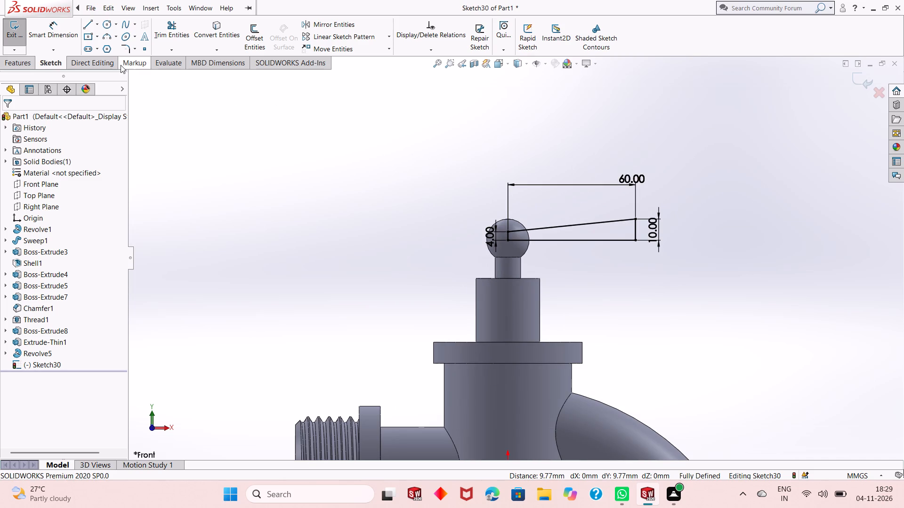
{"action": "left_click", "coordinate": [24, 68]}
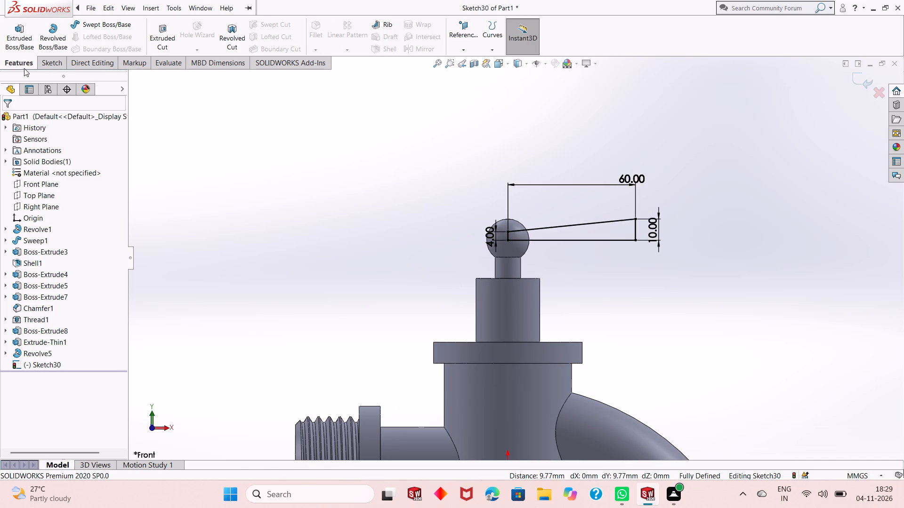
{"action": "left_click", "coordinate": [56, 39]}
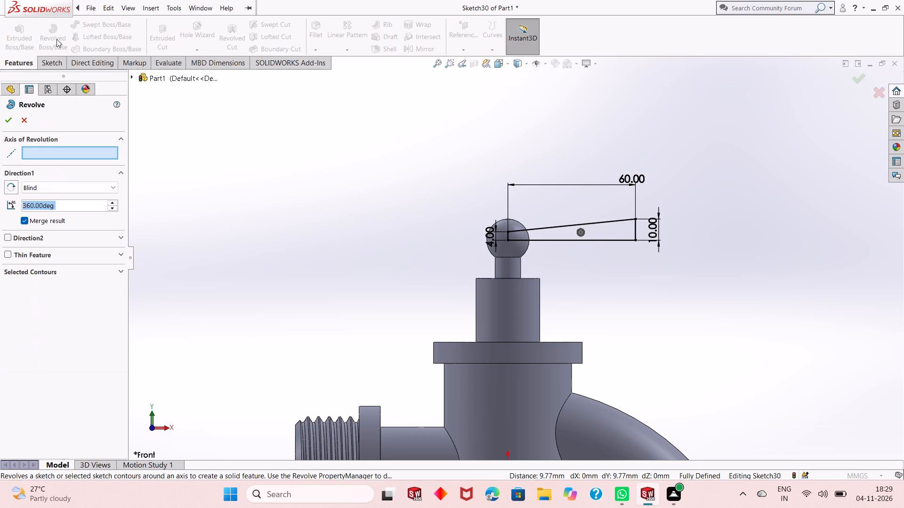
{"action": "left_click", "coordinate": [617, 241]}
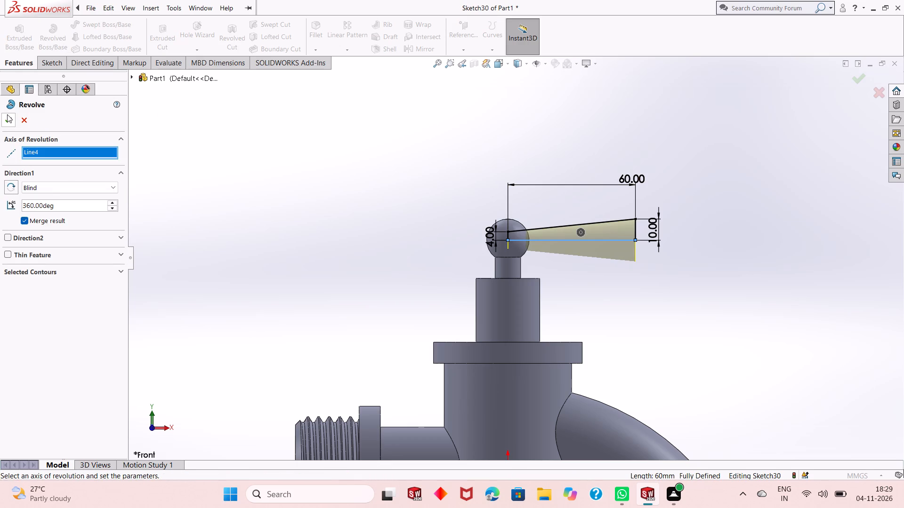
{"action": "left_click", "coordinate": [7, 119]}
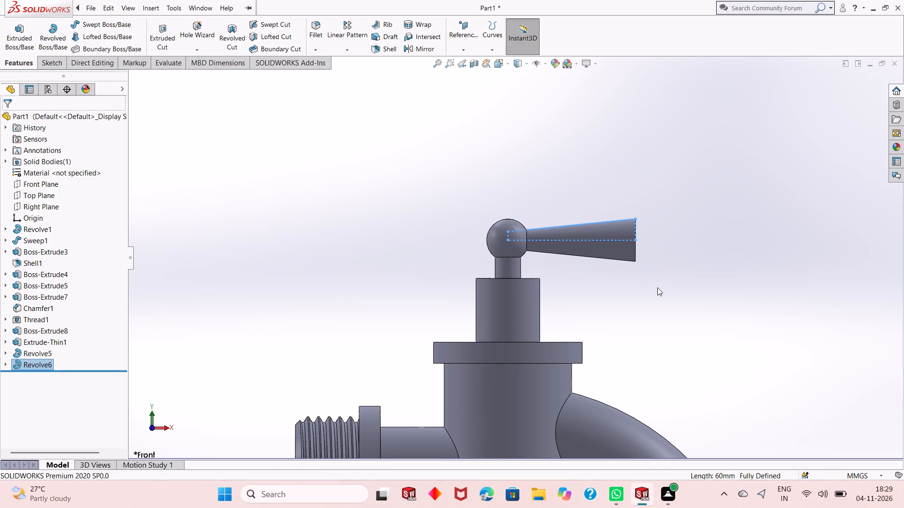
{"action": "left_click", "coordinate": [657, 287]}
Fillet the circular edge at the handle's wide outer end with a symmetric 8 mm radius.
{"action": "middle_click_drag", "start_coordinate": [657, 288], "coordinate": [515, 302]}
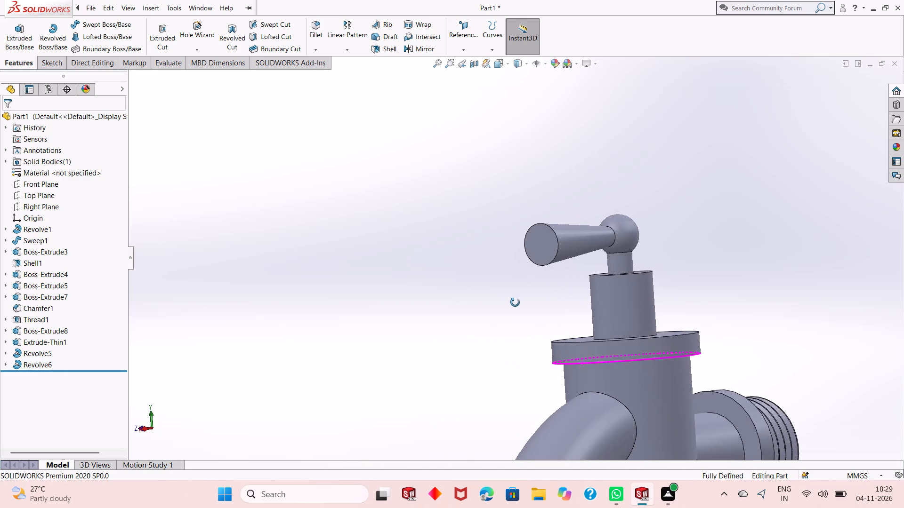
{"action": "middle_click_drag", "start_coordinate": [515, 302], "coordinate": [659, 284]}
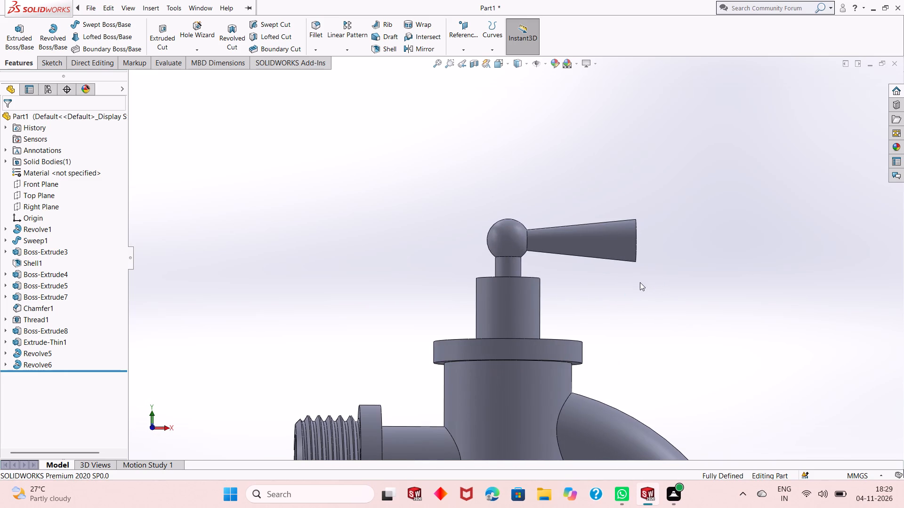
{"action": "middle_click_drag", "start_coordinate": [640, 282], "coordinate": [628, 315]}
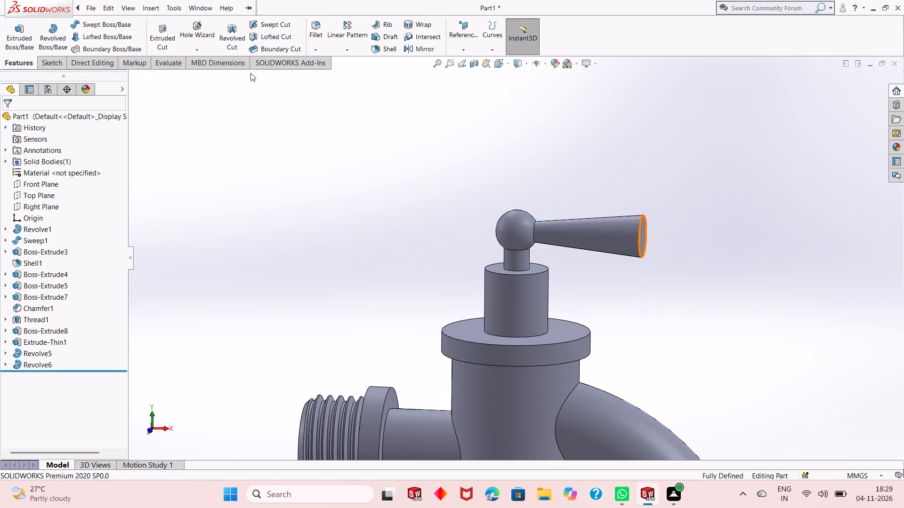
{"action": "left_click", "coordinate": [316, 32]}
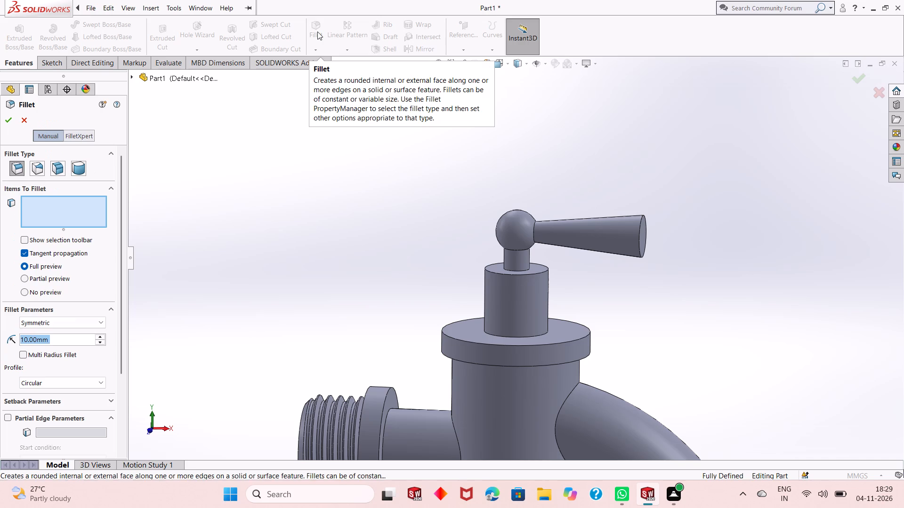
{"action": "key", "text": "8"}
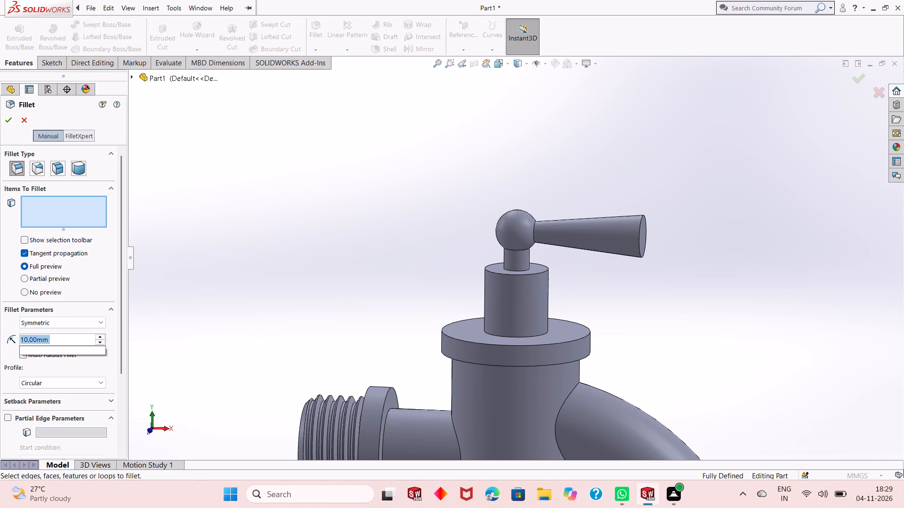
{"action": "key", "text": "Return"}
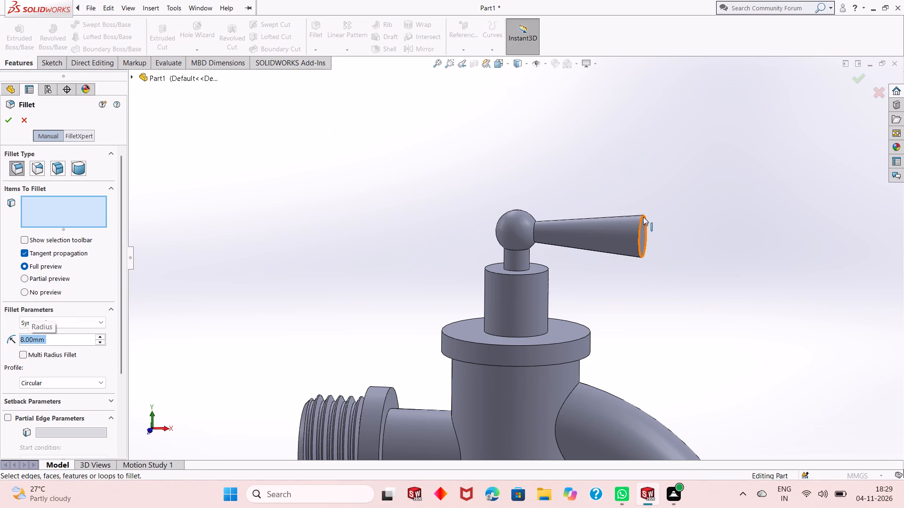
{"action": "left_click", "coordinate": [643, 217]}
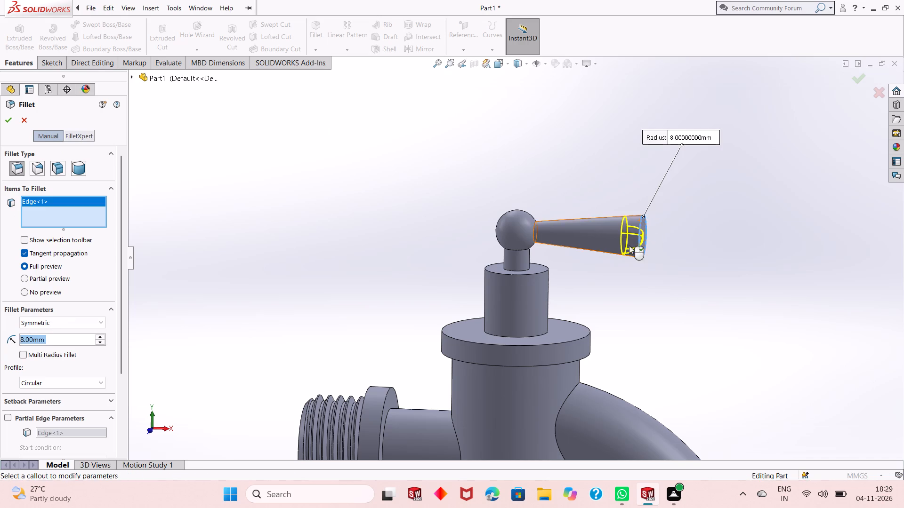
{"action": "middle_click_drag", "start_coordinate": [628, 296], "coordinate": [587, 291]}
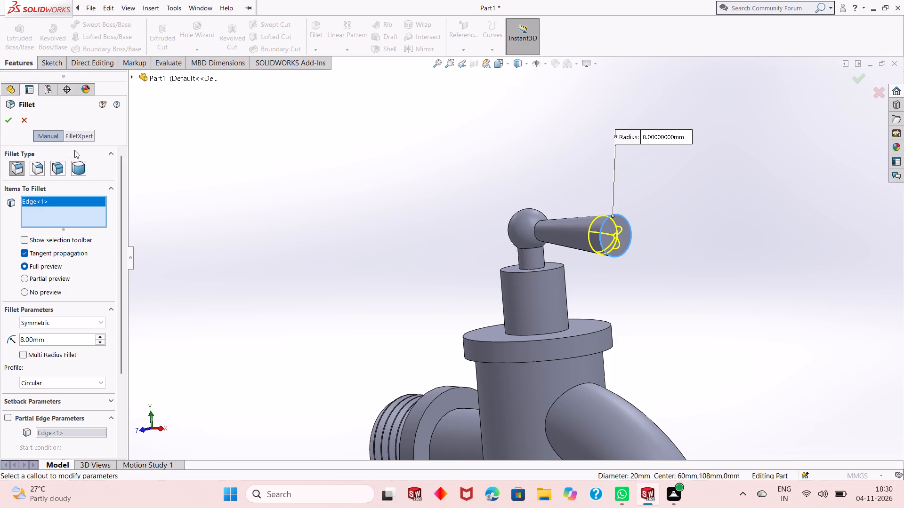
{"action": "left_click", "coordinate": [7, 124]}
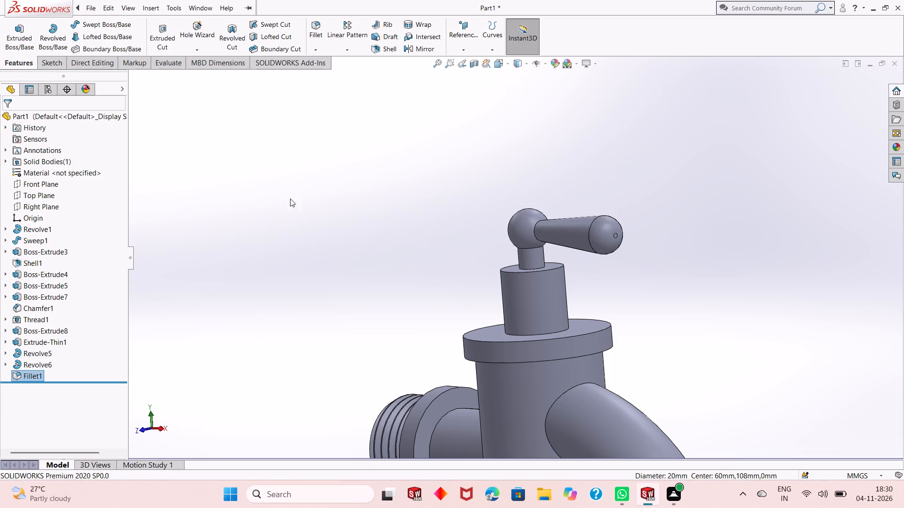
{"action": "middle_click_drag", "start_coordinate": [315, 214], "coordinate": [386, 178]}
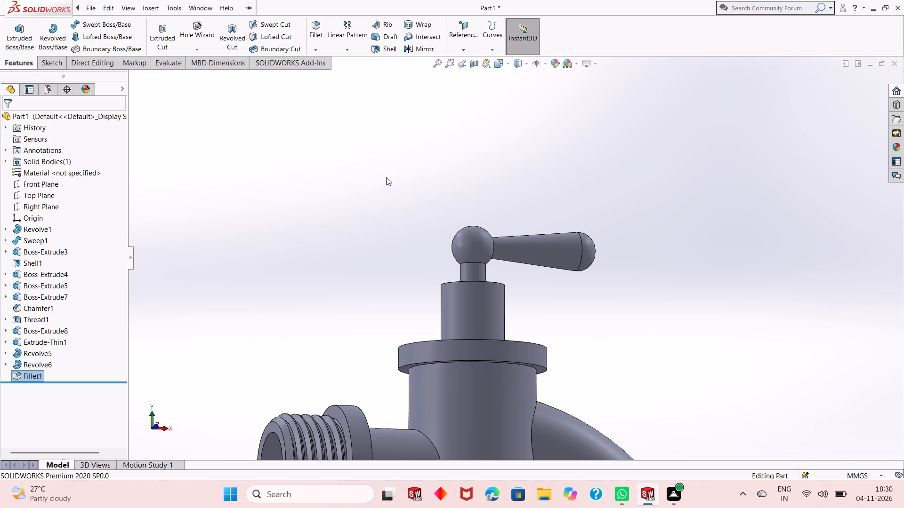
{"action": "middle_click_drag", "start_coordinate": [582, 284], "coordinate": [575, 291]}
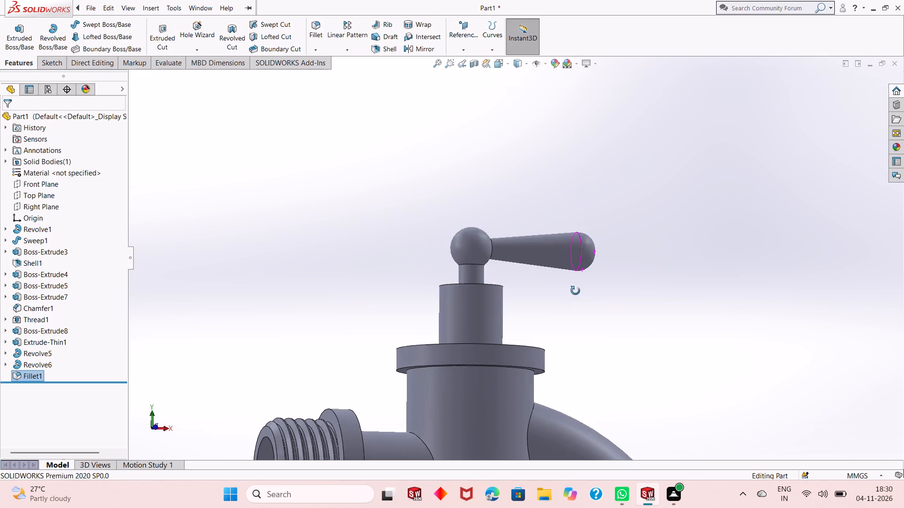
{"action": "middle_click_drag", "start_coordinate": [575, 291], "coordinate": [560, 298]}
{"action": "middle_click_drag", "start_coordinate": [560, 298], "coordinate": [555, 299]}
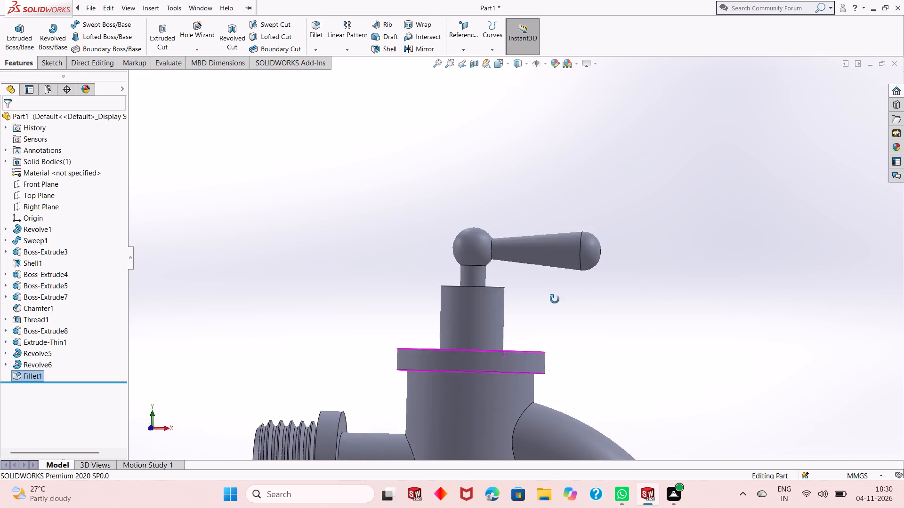
Edit the fillet at the handle's wide outer end and set its radius to 5 mm.
{"action": "middle_click_drag", "start_coordinate": [555, 299], "coordinate": [525, 310]}
{"action": "middle_click_drag", "start_coordinate": [525, 310], "coordinate": [502, 317]}
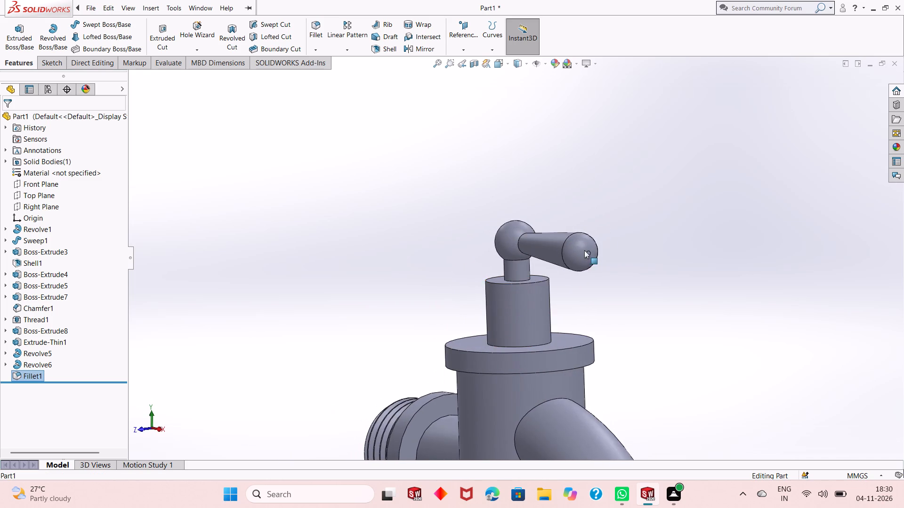
{"action": "scroll", "coordinate": [584, 250], "scroll_direction": "down", "scroll_amount": 4}
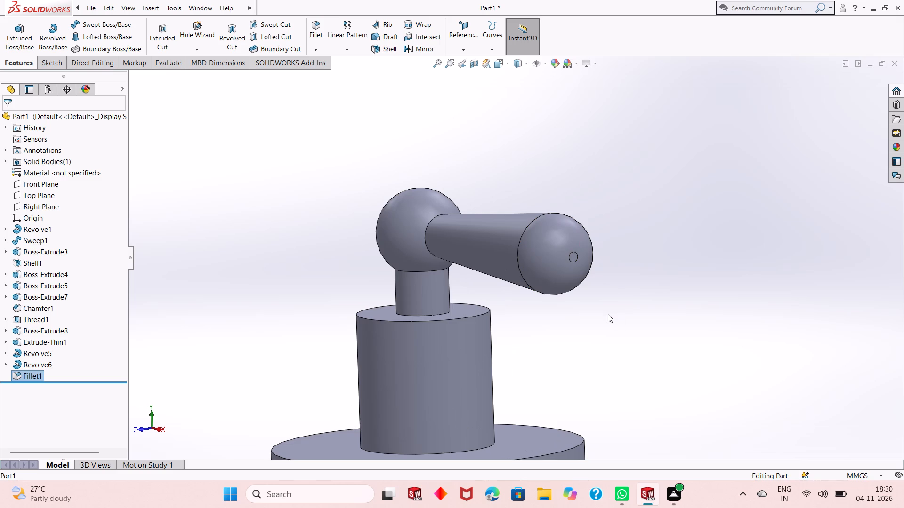
{"action": "scroll", "coordinate": [555, 313], "scroll_direction": "up", "scroll_amount": 3}
{"action": "middle_click_drag", "start_coordinate": [542, 305], "coordinate": [547, 301]}
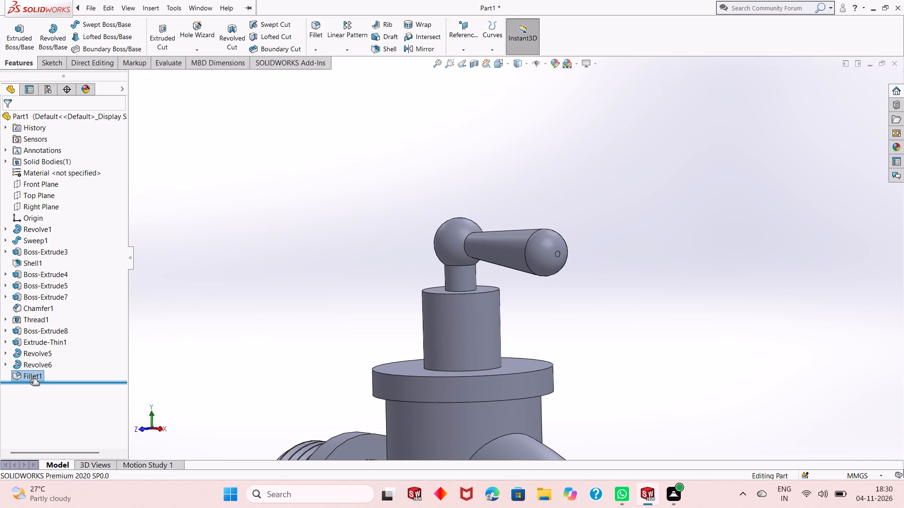
{"action": "left_click", "coordinate": [161, 341]}
{"action": "left_click", "coordinate": [33, 375]}
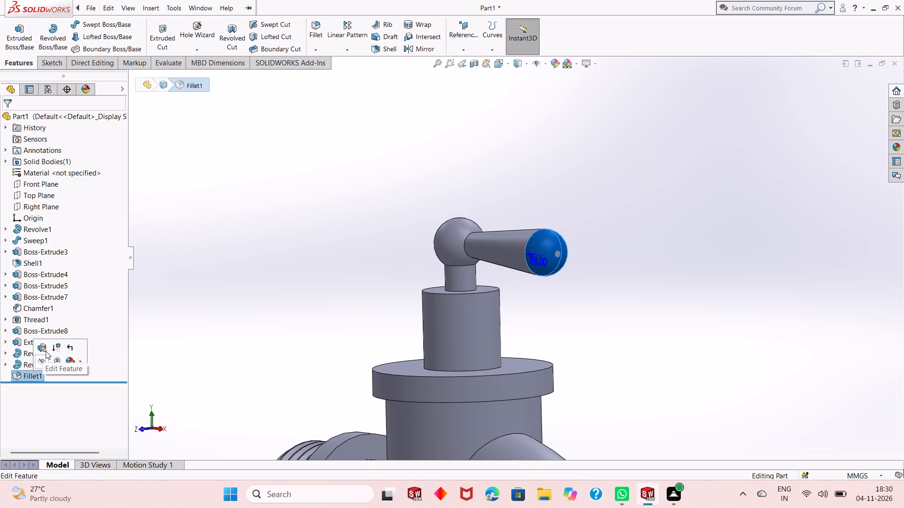
{"action": "left_click", "coordinate": [46, 351]}
{"action": "key", "text": "5"}
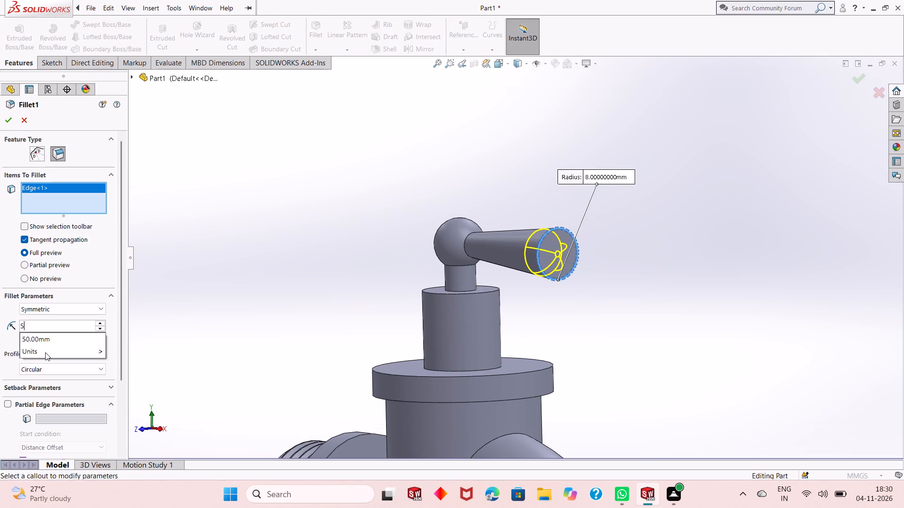
{"action": "key", "text": "Return"}
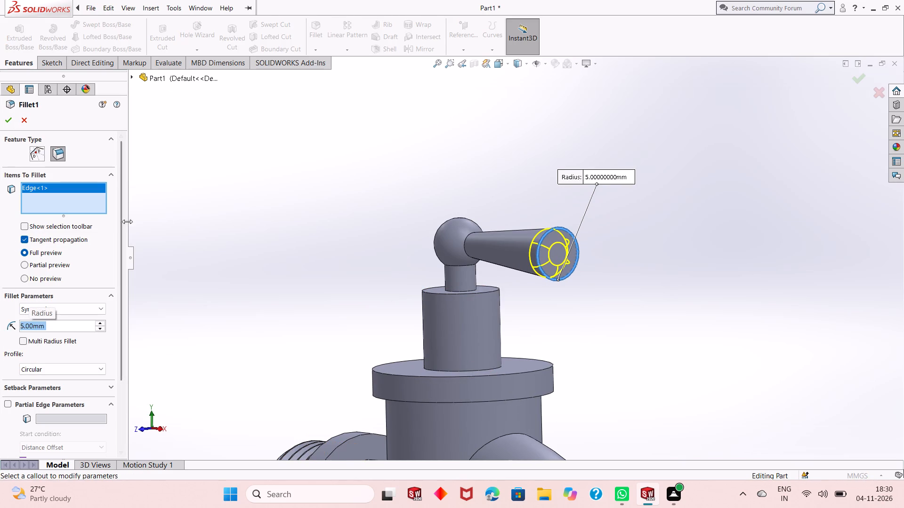
{"action": "left_click", "coordinate": [12, 116]}
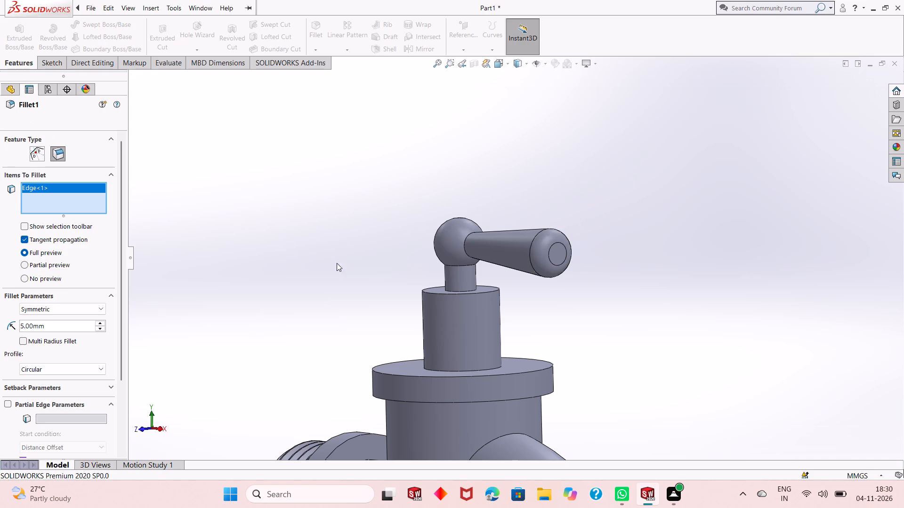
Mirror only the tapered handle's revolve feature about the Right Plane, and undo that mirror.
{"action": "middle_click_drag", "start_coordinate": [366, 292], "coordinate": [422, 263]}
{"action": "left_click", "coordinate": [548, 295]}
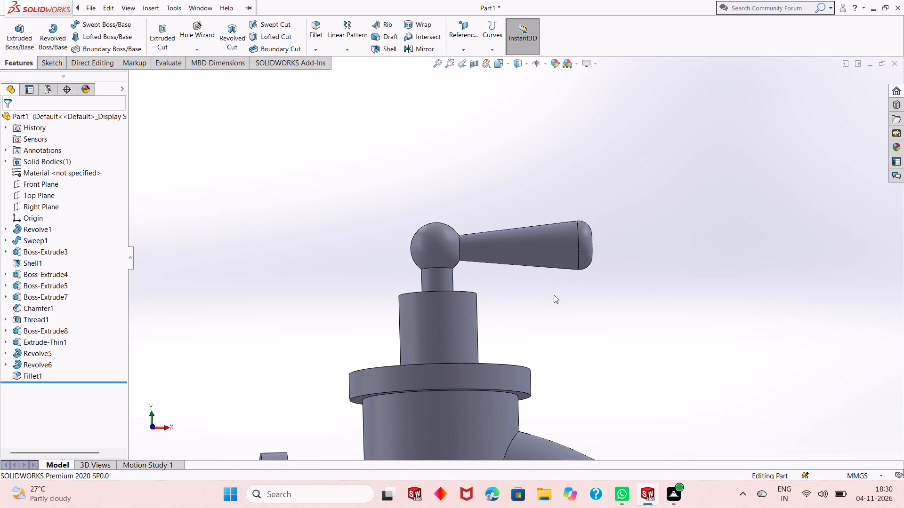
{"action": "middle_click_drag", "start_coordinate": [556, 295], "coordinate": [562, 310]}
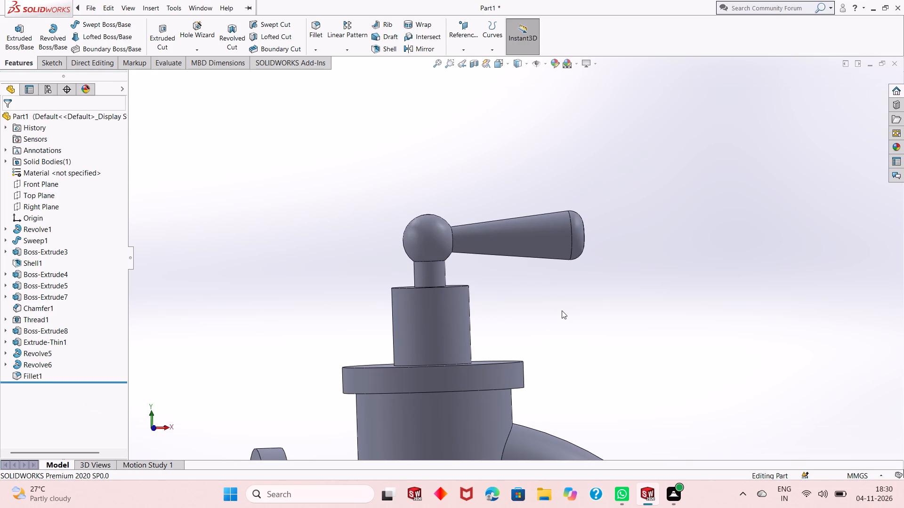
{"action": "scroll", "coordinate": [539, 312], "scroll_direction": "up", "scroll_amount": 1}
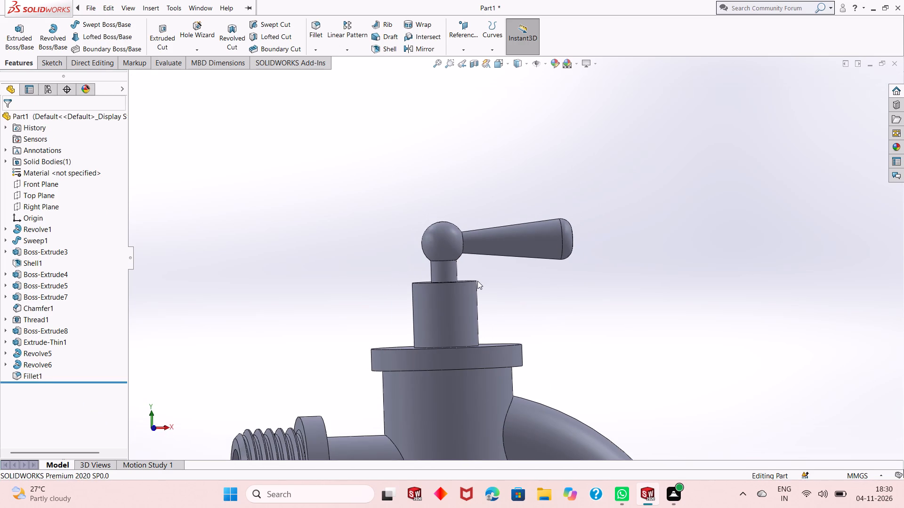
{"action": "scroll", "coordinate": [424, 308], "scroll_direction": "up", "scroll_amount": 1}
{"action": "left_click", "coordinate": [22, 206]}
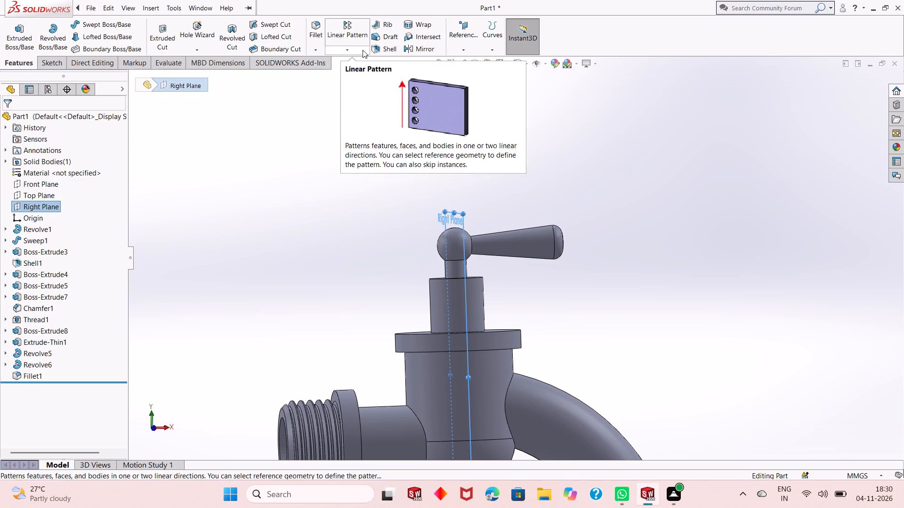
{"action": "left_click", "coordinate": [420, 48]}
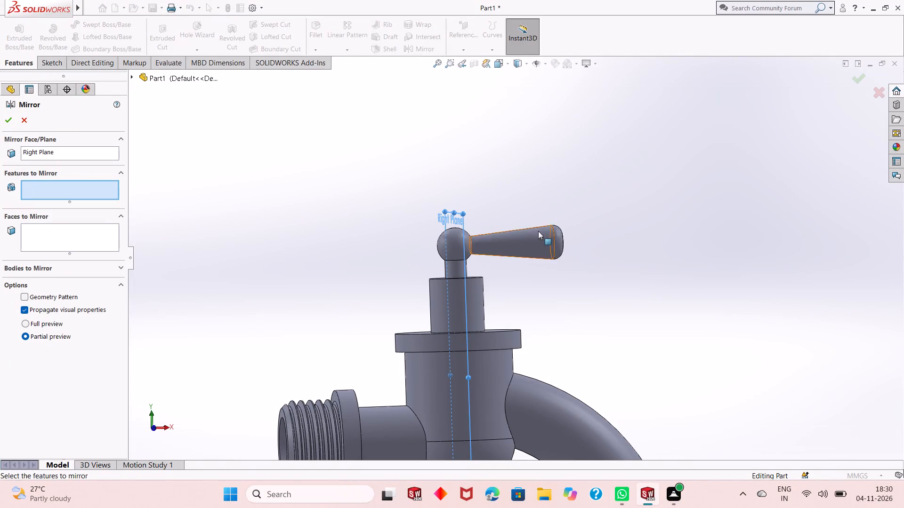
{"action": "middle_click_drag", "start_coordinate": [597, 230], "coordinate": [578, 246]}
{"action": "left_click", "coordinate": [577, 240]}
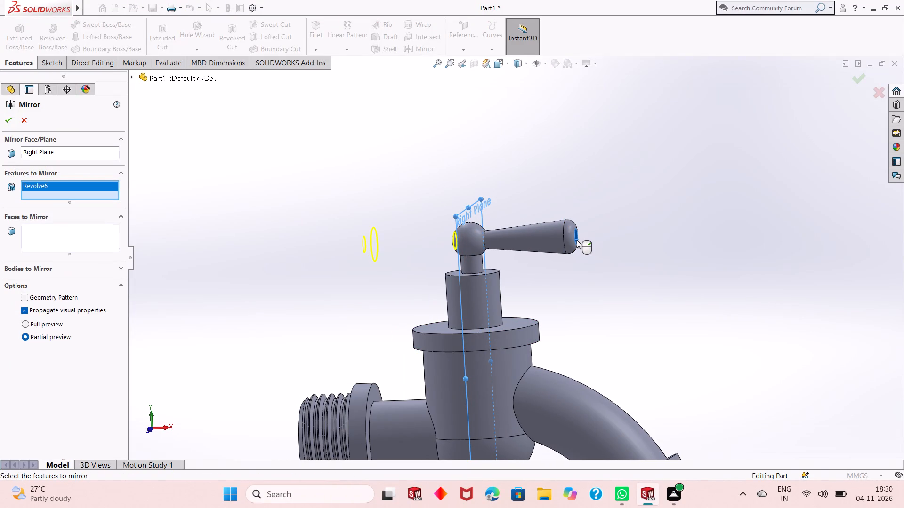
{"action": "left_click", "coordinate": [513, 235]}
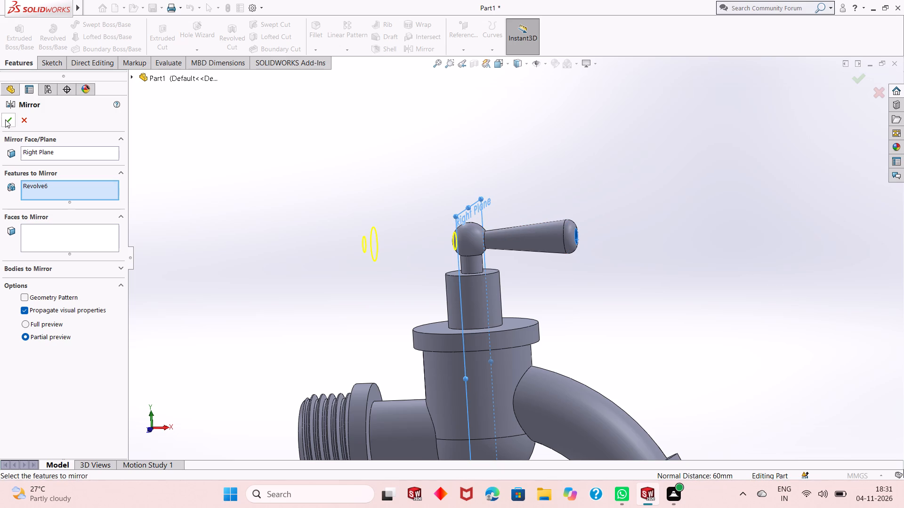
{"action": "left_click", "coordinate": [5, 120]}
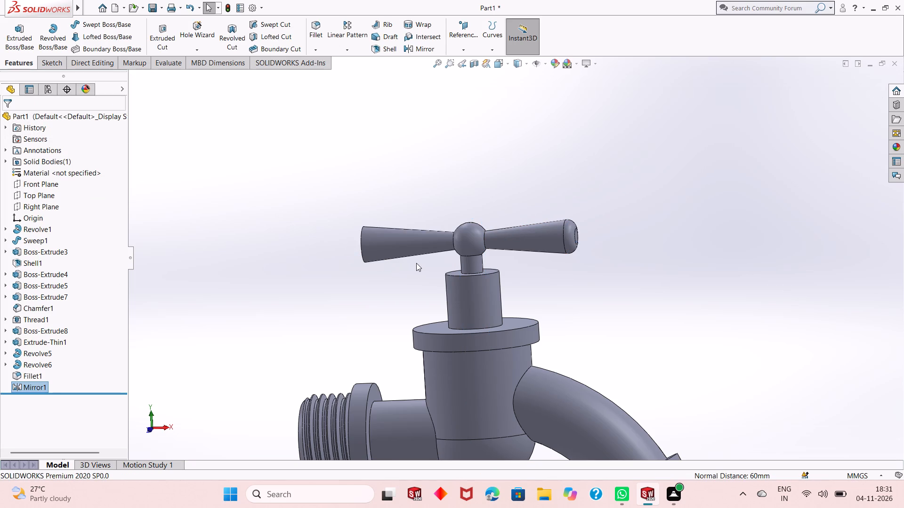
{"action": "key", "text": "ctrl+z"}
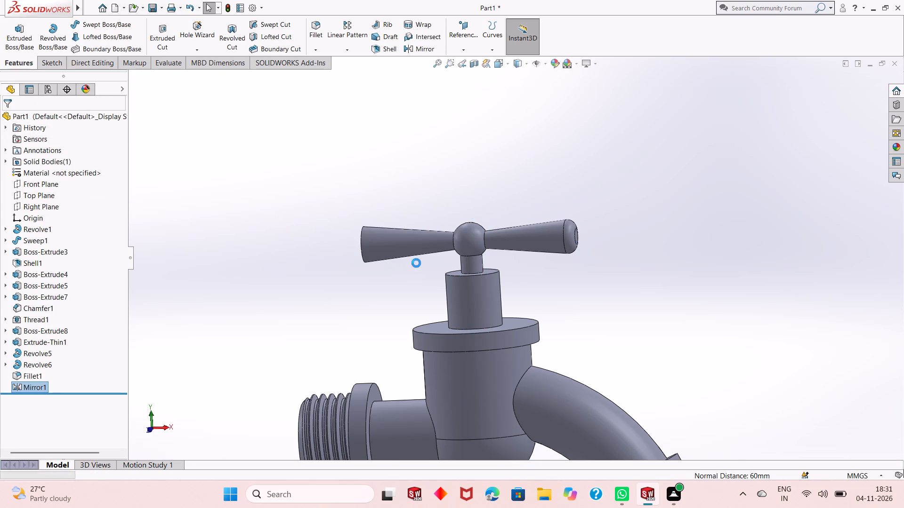
Mirror both the handle's end fillet and its tapered revolve feature about the Right Plane.
{"action": "left_click", "coordinate": [50, 210]}
{"action": "left_click", "coordinate": [419, 48]}
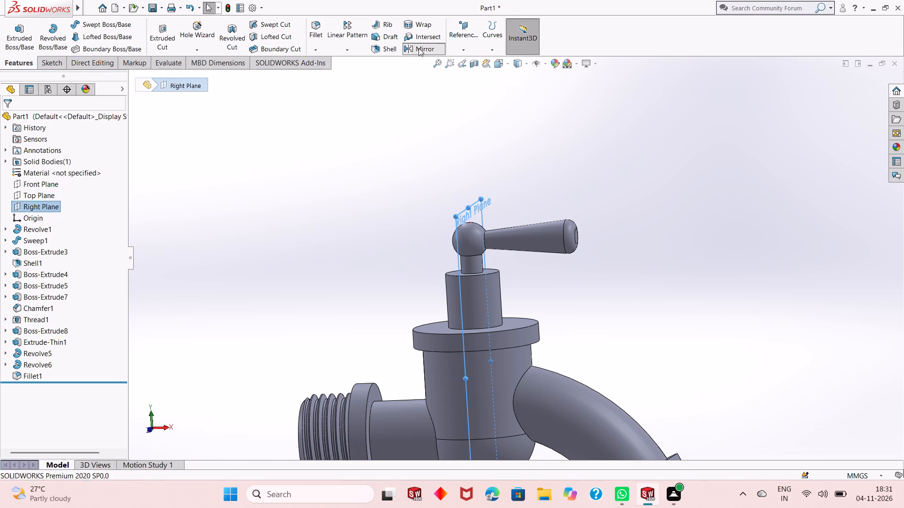
{"action": "left_click", "coordinate": [569, 246]}
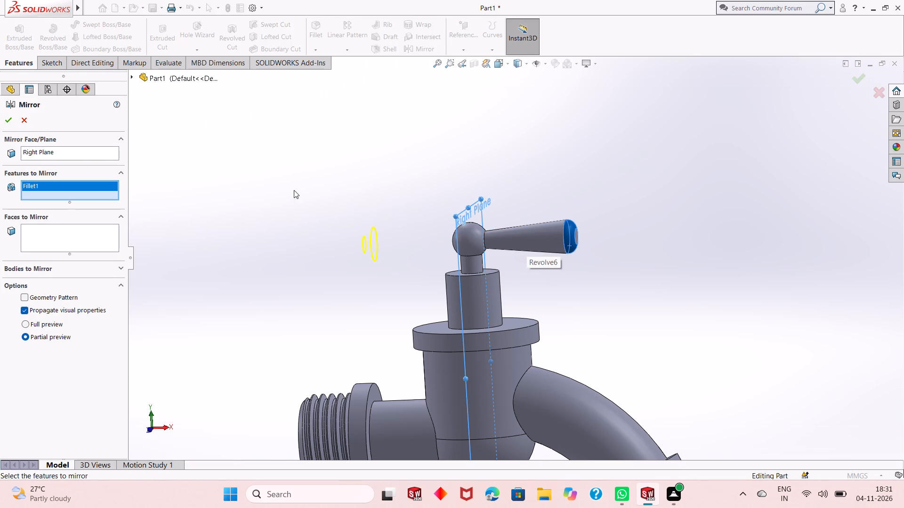
{"action": "left_click", "coordinate": [8, 120]}
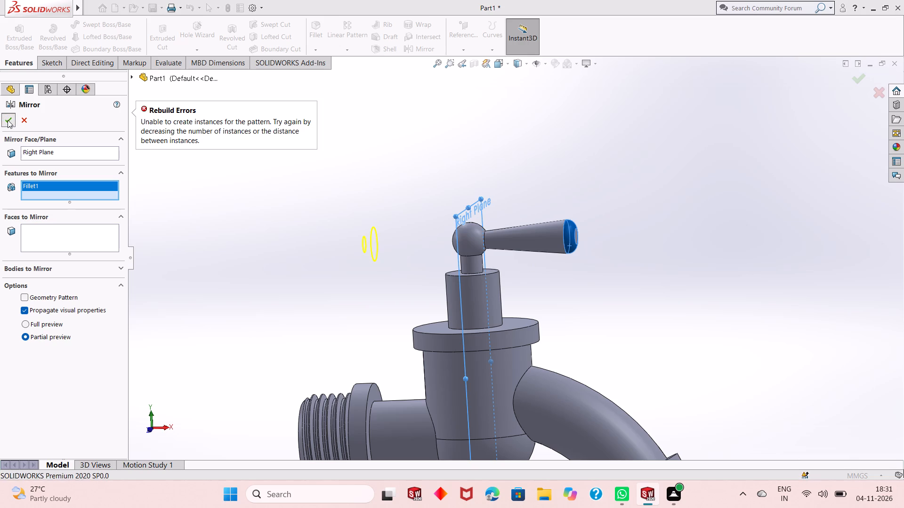
{"action": "left_click", "coordinate": [549, 253]}
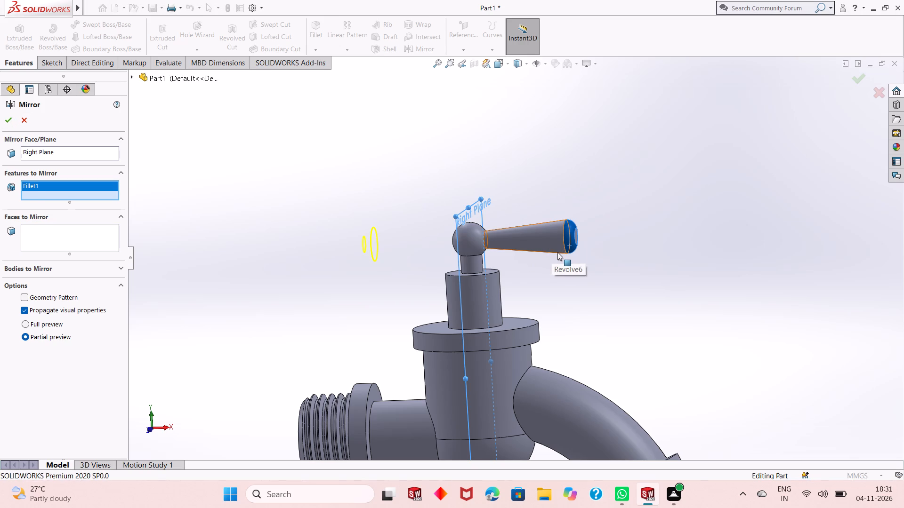
{"action": "left_click", "coordinate": [557, 252]}
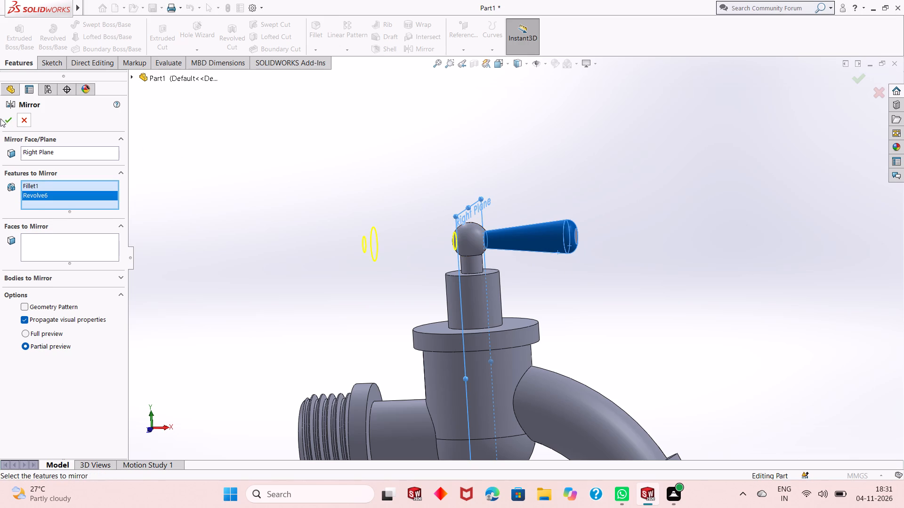
{"action": "left_click", "coordinate": [8, 119]}
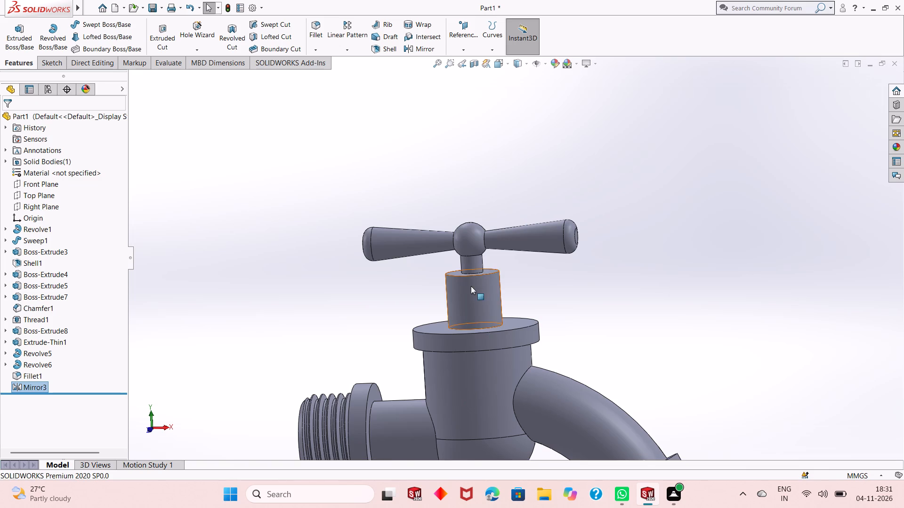
Examine the whole tap from several angles, including the two-armed handle, threaded inlet and spout opening.
{"action": "scroll", "coordinate": [492, 295], "scroll_direction": "up", "scroll_amount": 2}
{"action": "middle_click_drag", "start_coordinate": [527, 285], "coordinate": [556, 240]}
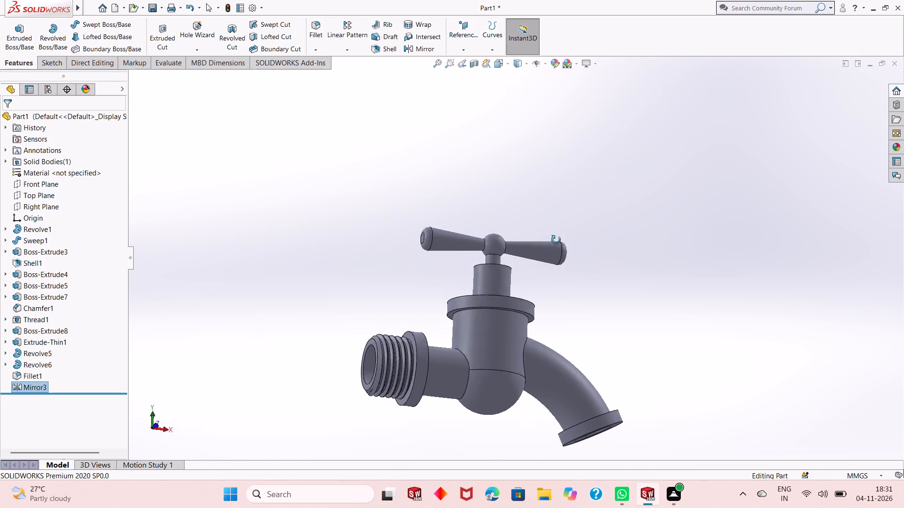
{"action": "middle_click_drag", "start_coordinate": [556, 240], "coordinate": [538, 255]}
{"action": "scroll", "coordinate": [497, 320], "scroll_direction": "down", "scroll_amount": 3}
{"action": "scroll", "coordinate": [491, 357], "scroll_direction": "up", "scroll_amount": 2}
{"action": "middle_click_drag", "start_coordinate": [494, 342], "coordinate": [495, 344]}
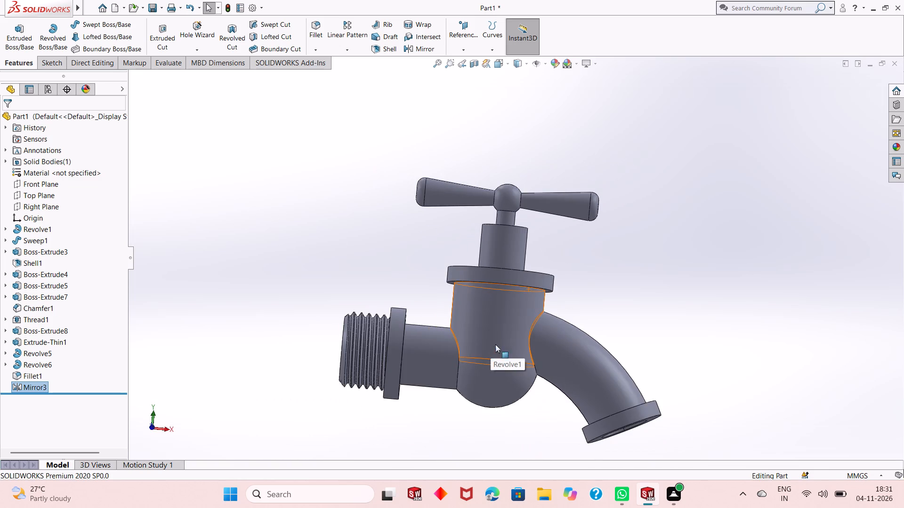
{"action": "middle_click_drag", "start_coordinate": [495, 344], "coordinate": [466, 312]}
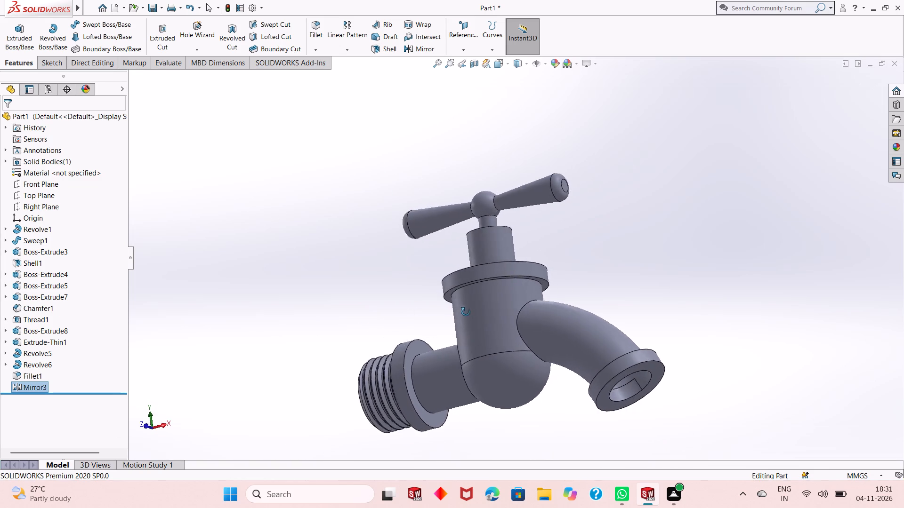
{"action": "middle_click_drag", "start_coordinate": [466, 312], "coordinate": [520, 243]}
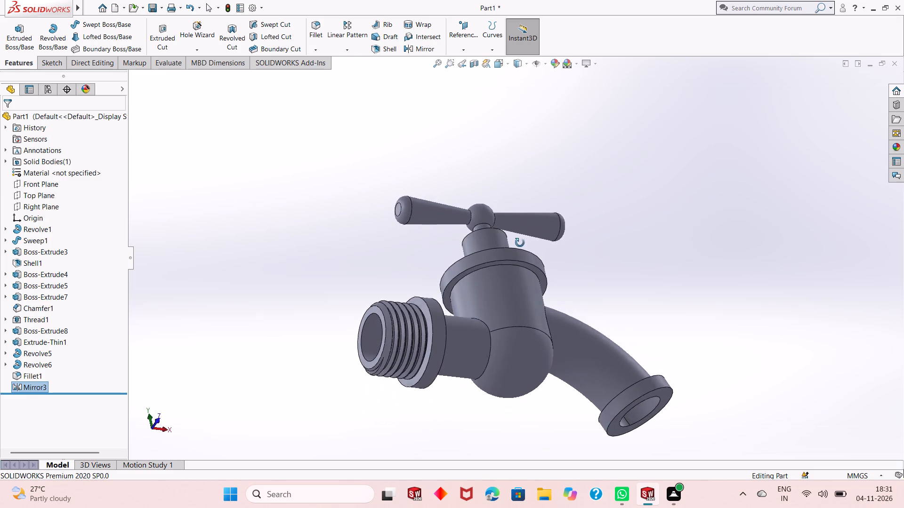
{"action": "middle_click_drag", "start_coordinate": [520, 243], "coordinate": [504, 309]}
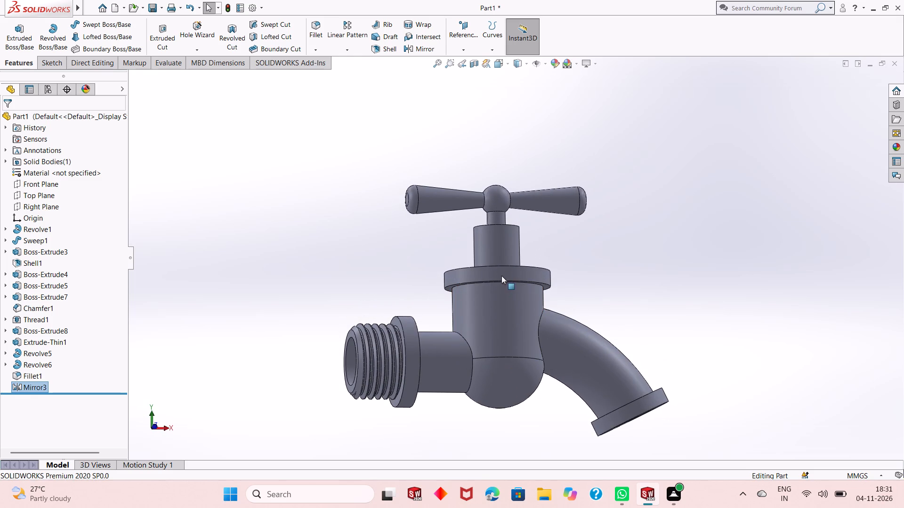
{"action": "scroll", "coordinate": [499, 241], "scroll_direction": "down", "scroll_amount": 2}
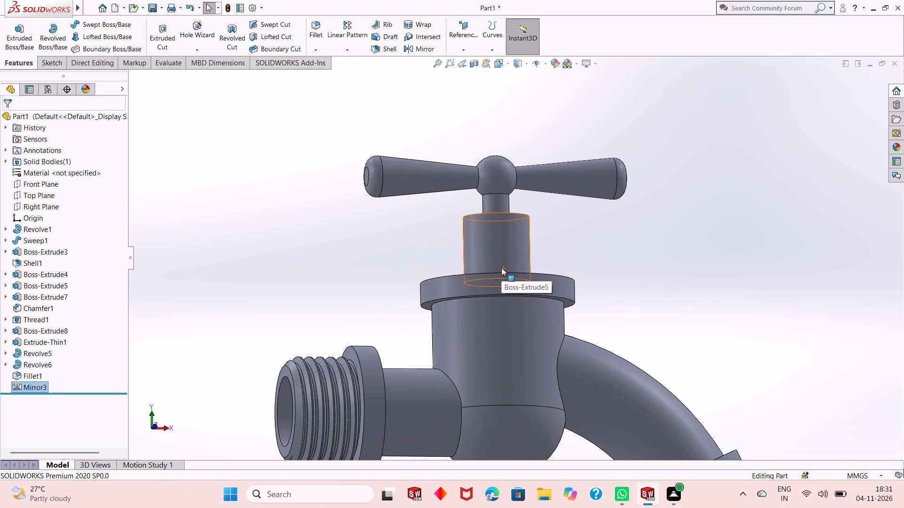
{"action": "scroll", "coordinate": [501, 268], "scroll_direction": "up", "scroll_amount": 1}
{"action": "scroll", "coordinate": [440, 359], "scroll_direction": "up", "scroll_amount": 1}
Sketch on the closed inner end face of the threaded inlet's bore and convert its 32 mm circular edge into the sketch.
{"action": "middle_click_drag", "start_coordinate": [440, 359], "coordinate": [475, 350]}
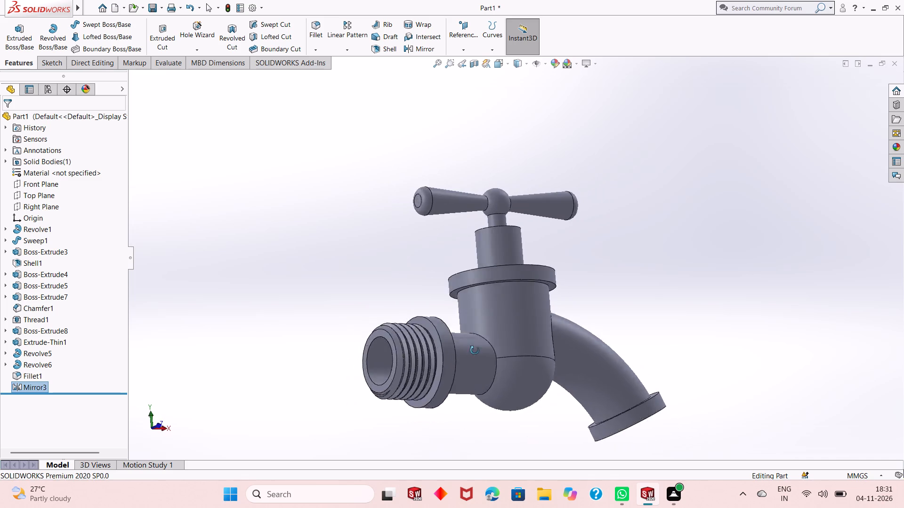
{"action": "middle_click_drag", "start_coordinate": [475, 350], "coordinate": [536, 330]}
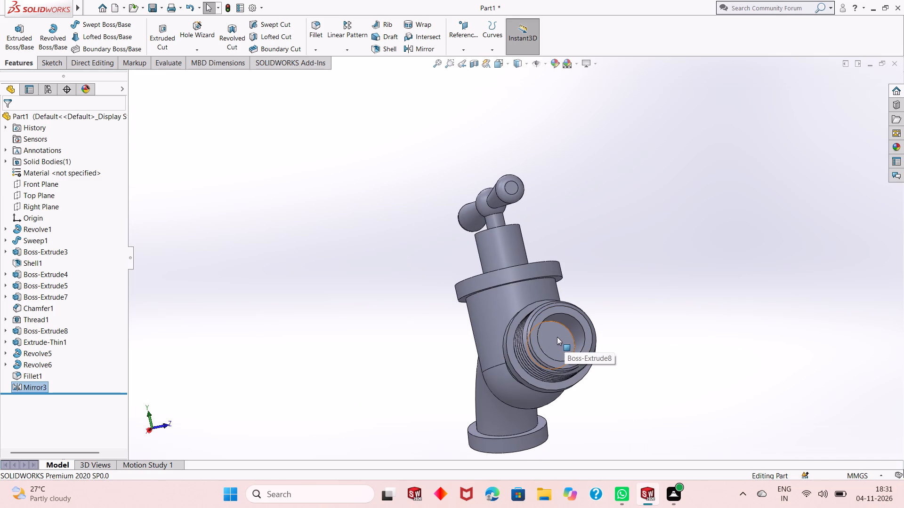
{"action": "middle_click_drag", "start_coordinate": [557, 337], "coordinate": [527, 348]}
{"action": "left_click", "coordinate": [496, 352]}
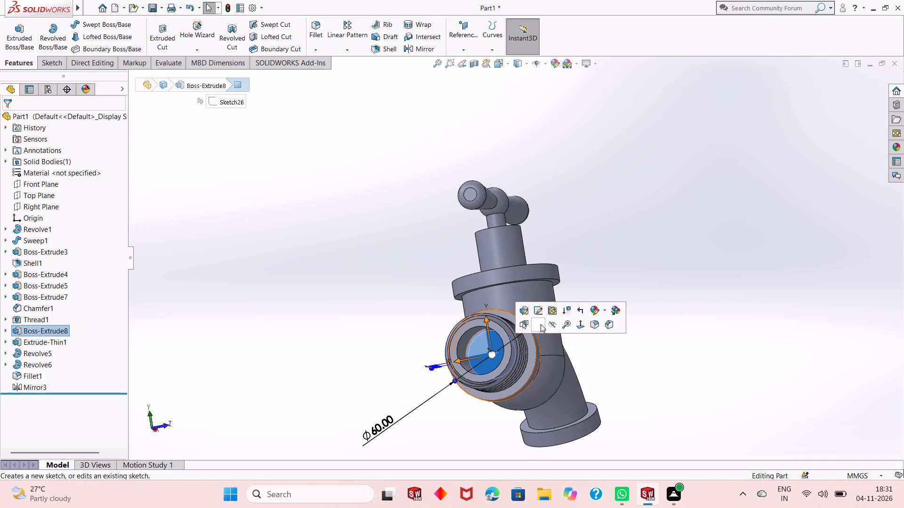
{"action": "left_click", "coordinate": [541, 324]}
{"action": "scroll", "coordinate": [564, 309], "scroll_direction": "down", "scroll_amount": 1}
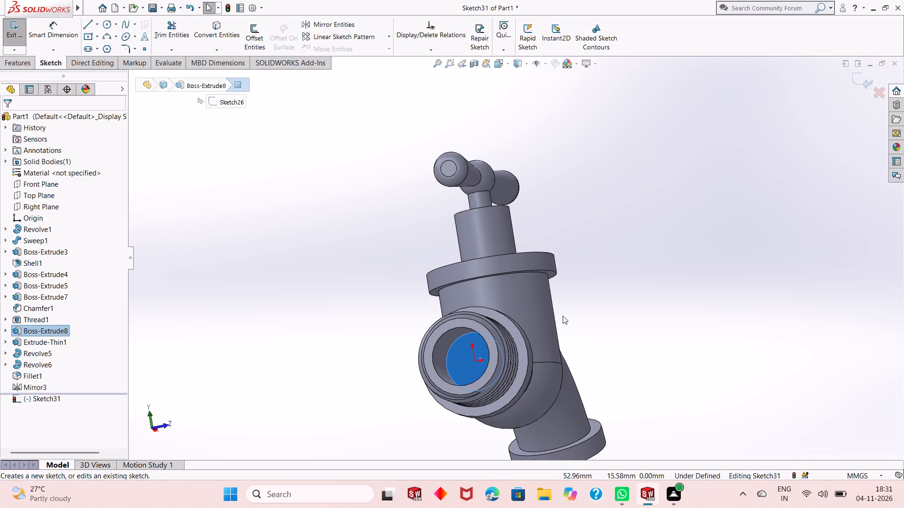
{"action": "key", "text": "ctrl+8"}
{"action": "key", "text": "Escape"}
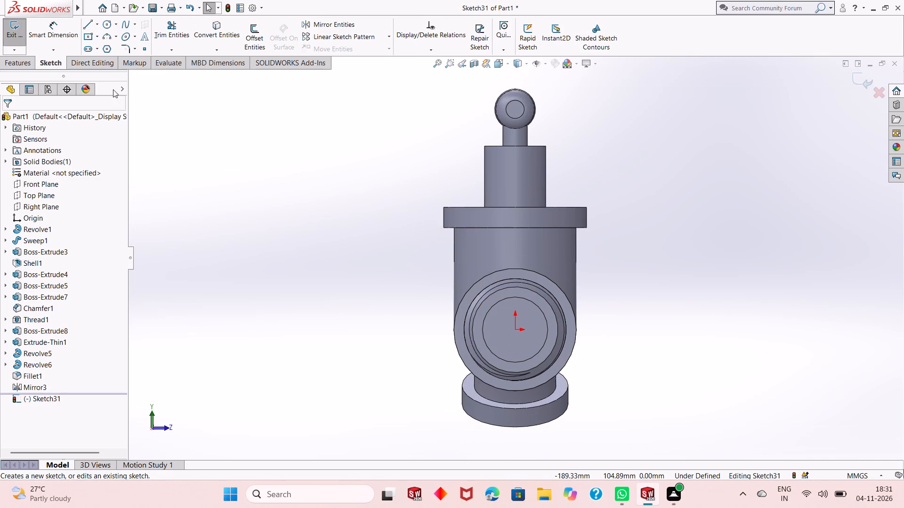
{"action": "left_click", "coordinate": [105, 24]}
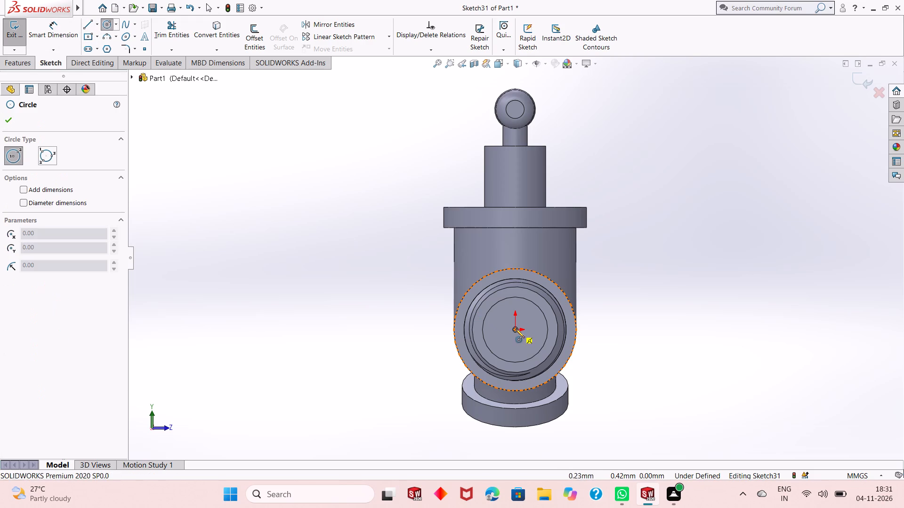
{"action": "key", "text": "Escape"}
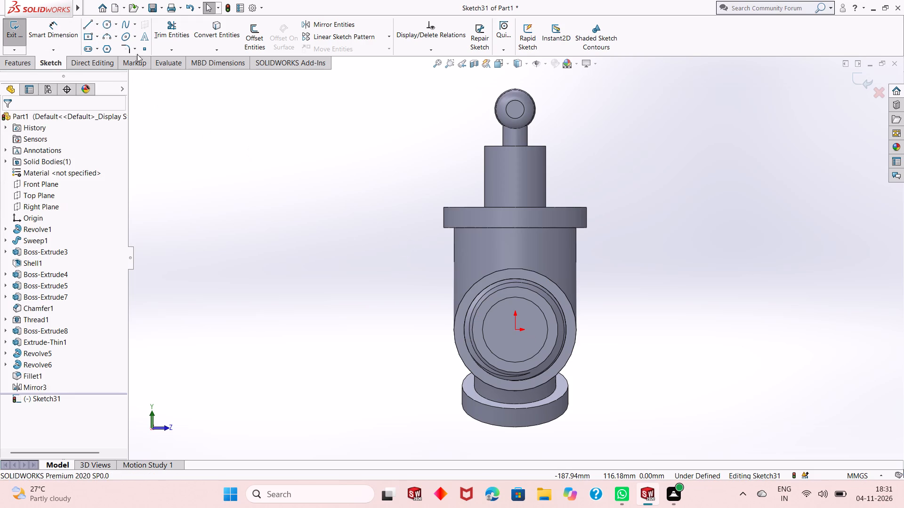
{"action": "left_click", "coordinate": [199, 35]}
{"action": "left_click", "coordinate": [498, 302]}
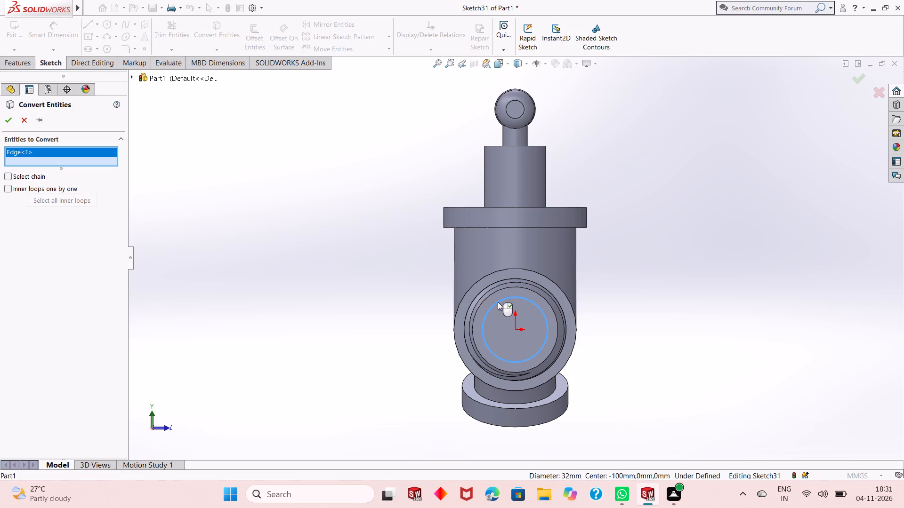
{"action": "left_click", "coordinate": [11, 118]}
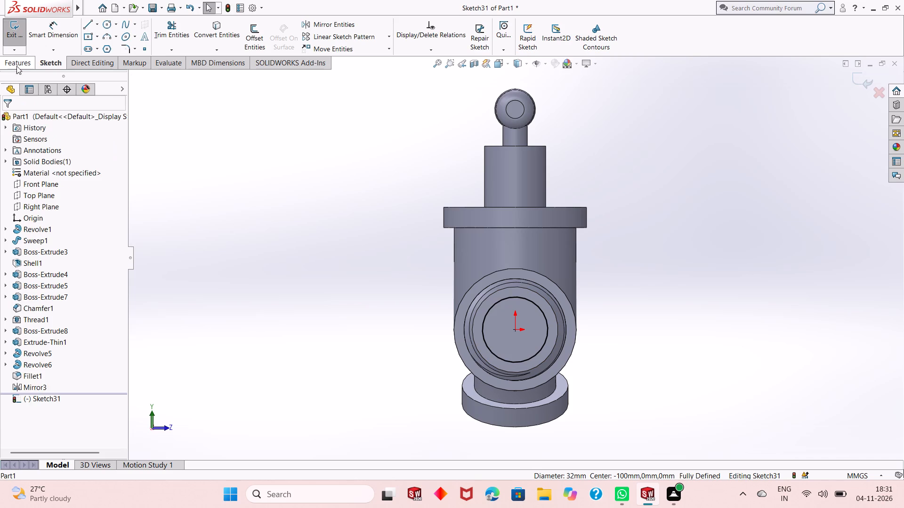
Cut-extrude the converted circle to a blind depth of 10 mm, extending the inlet bore toward the tap body.
{"action": "left_click", "coordinate": [16, 66]}
{"action": "left_click", "coordinate": [158, 40]}
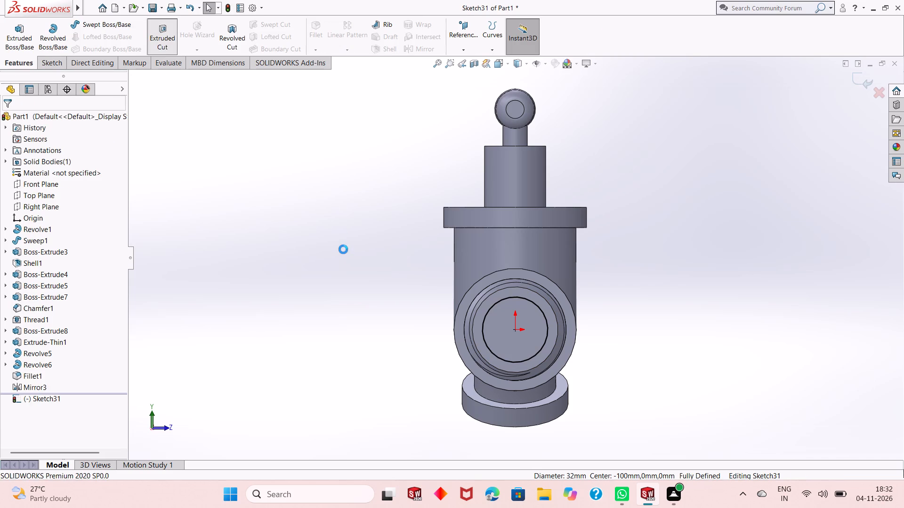
{"action": "middle_click_drag", "start_coordinate": [343, 259], "coordinate": [305, 274]}
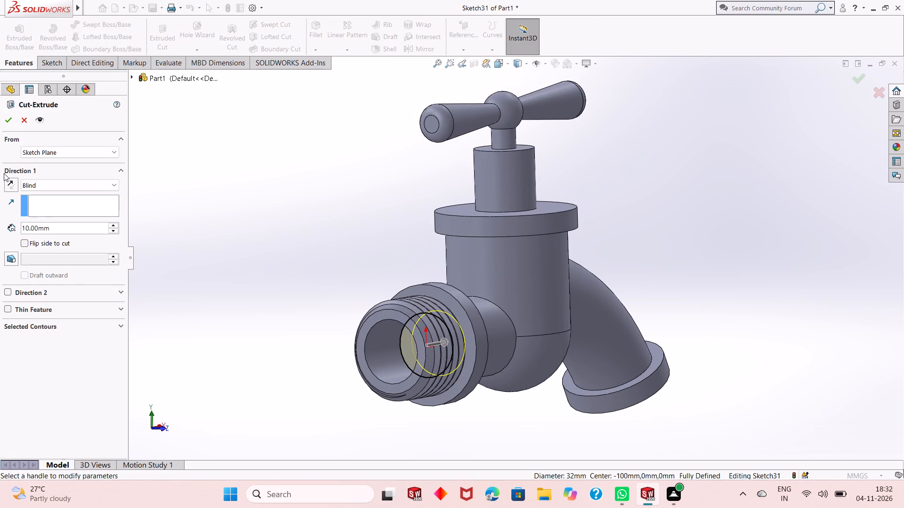
{"action": "left_click", "coordinate": [10, 122]}
{"action": "key", "text": "Escape"}
Examine the whole tap from several angles, including the inlet bore, spout opening, handle and the collars on the body.
{"action": "middle_click_drag", "start_coordinate": [318, 362], "coordinate": [321, 362]}
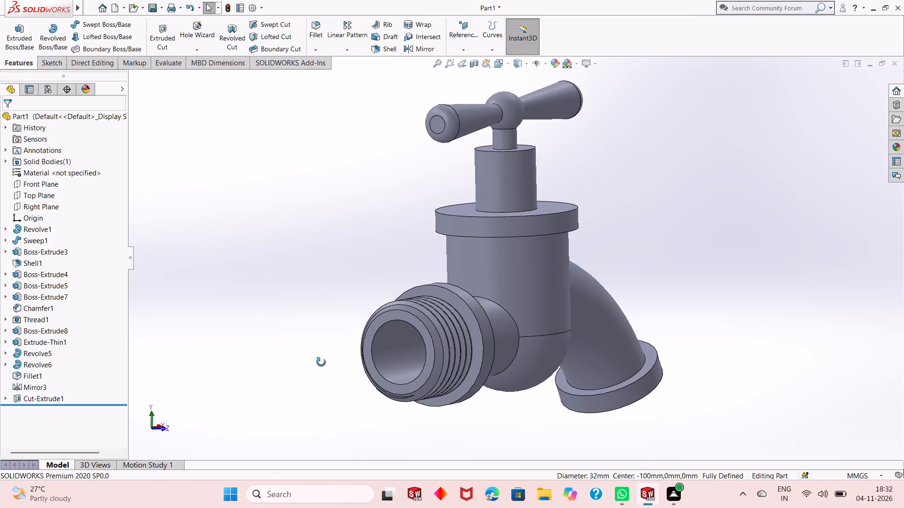
{"action": "middle_click_drag", "start_coordinate": [321, 362], "coordinate": [305, 358]}
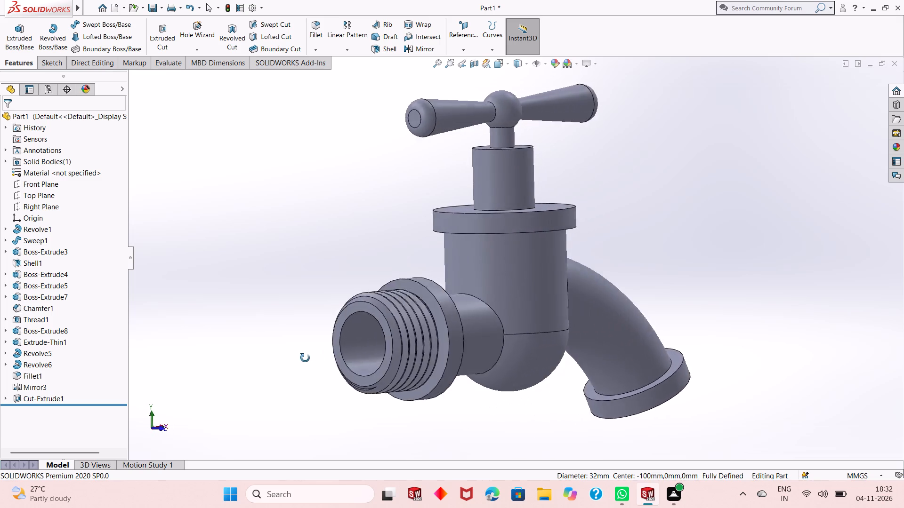
{"action": "middle_click_drag", "start_coordinate": [305, 358], "coordinate": [265, 365]}
{"action": "scroll", "coordinate": [451, 355], "scroll_direction": "up", "scroll_amount": 2}
{"action": "middle_click_drag", "start_coordinate": [471, 393], "coordinate": [471, 253]}
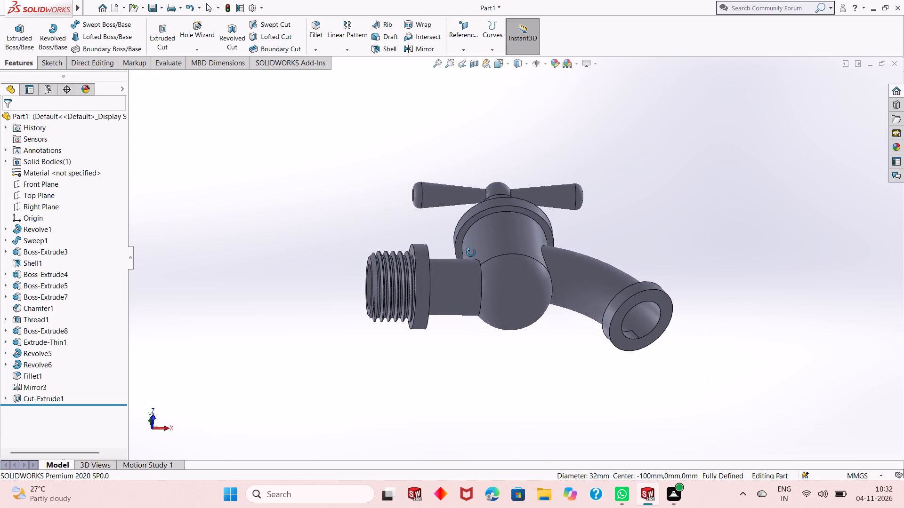
{"action": "middle_click_drag", "start_coordinate": [471, 253], "coordinate": [471, 246]}
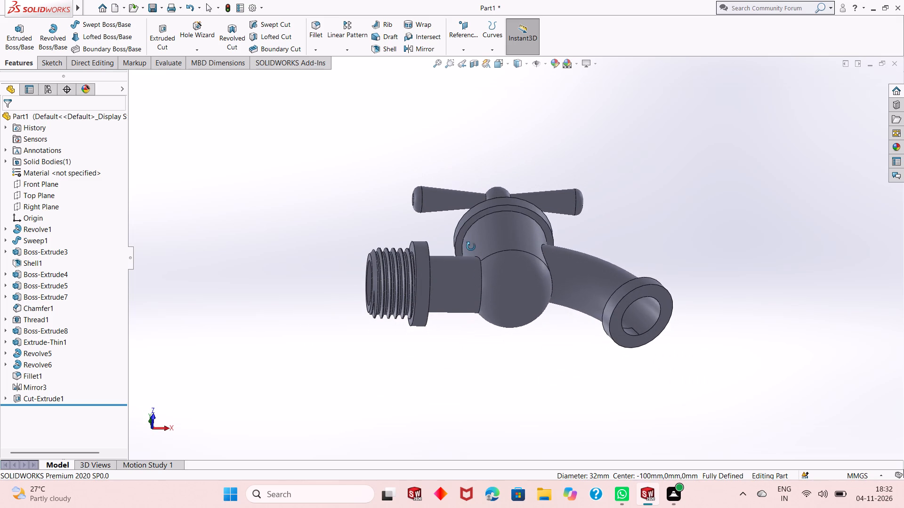
{"action": "middle_click_drag", "start_coordinate": [471, 246], "coordinate": [456, 378]}
{"action": "middle_click_drag", "start_coordinate": [456, 341], "coordinate": [467, 334]}
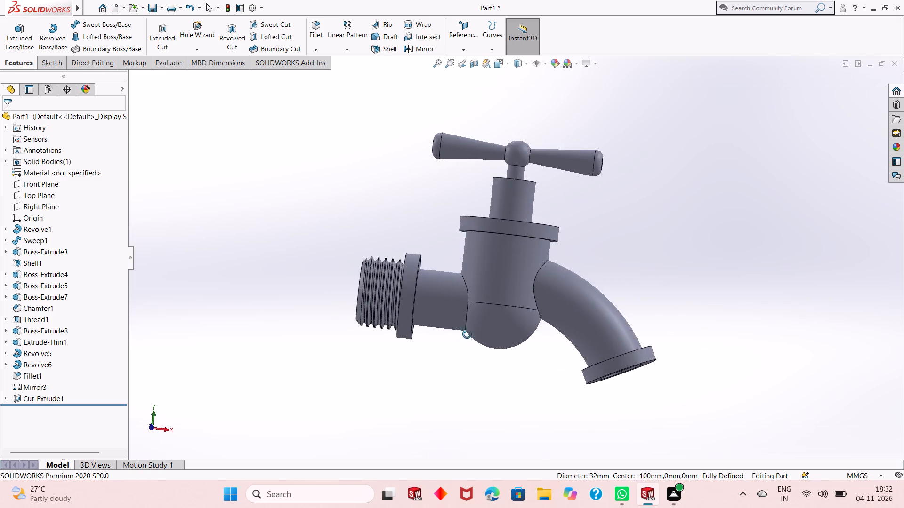
{"action": "middle_click_drag", "start_coordinate": [467, 334], "coordinate": [453, 419]}
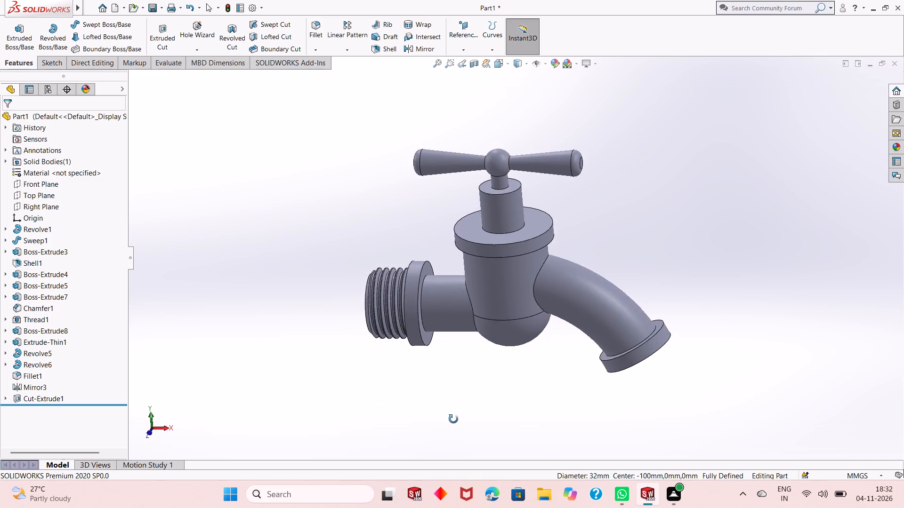
{"action": "middle_click_drag", "start_coordinate": [453, 419], "coordinate": [468, 371]}
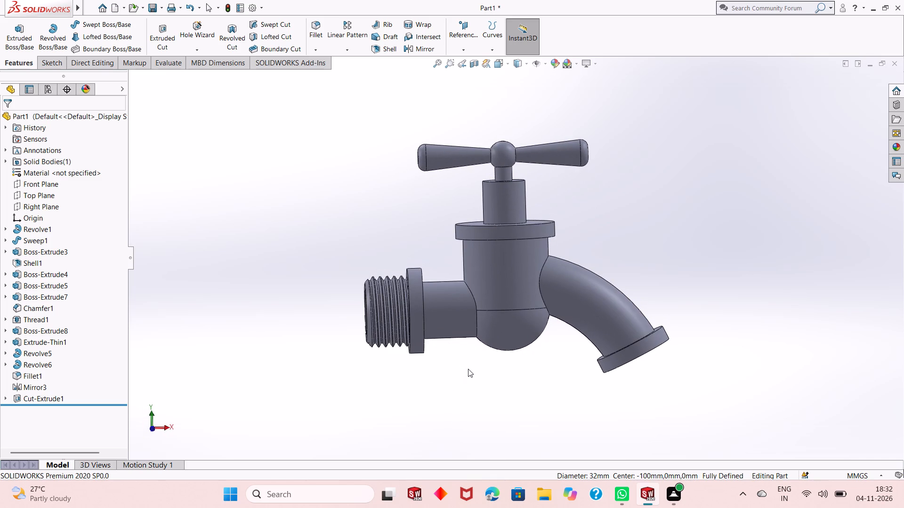
{"action": "middle_click_drag", "start_coordinate": [512, 335], "coordinate": [521, 293]}
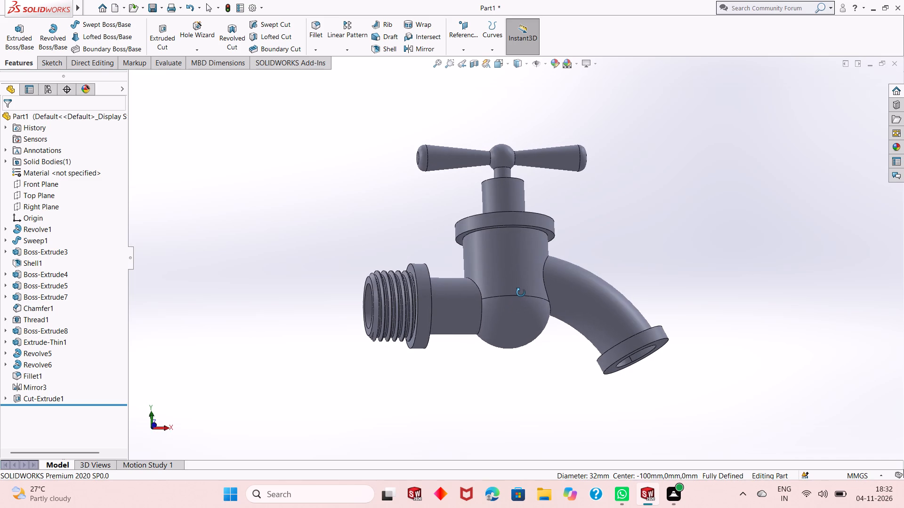
{"action": "middle_click_drag", "start_coordinate": [521, 293], "coordinate": [462, 312]}
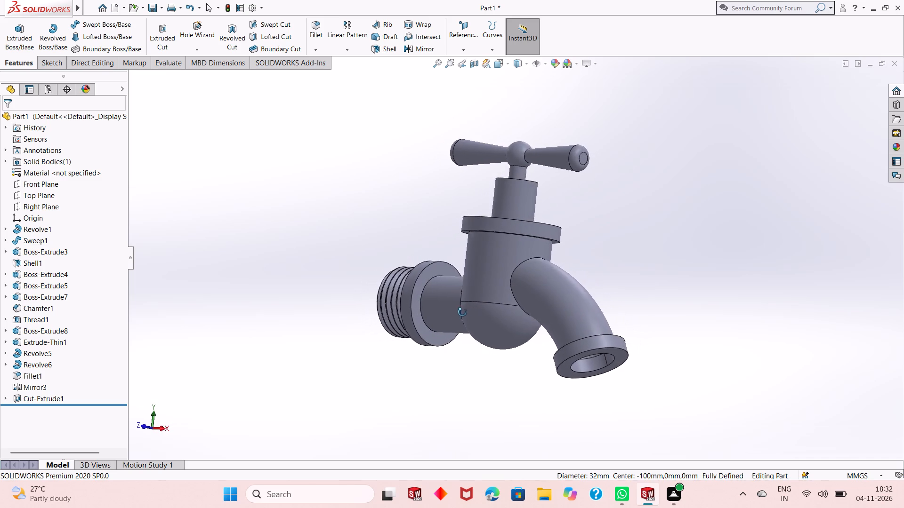
{"action": "middle_click_drag", "start_coordinate": [462, 312], "coordinate": [477, 311]}
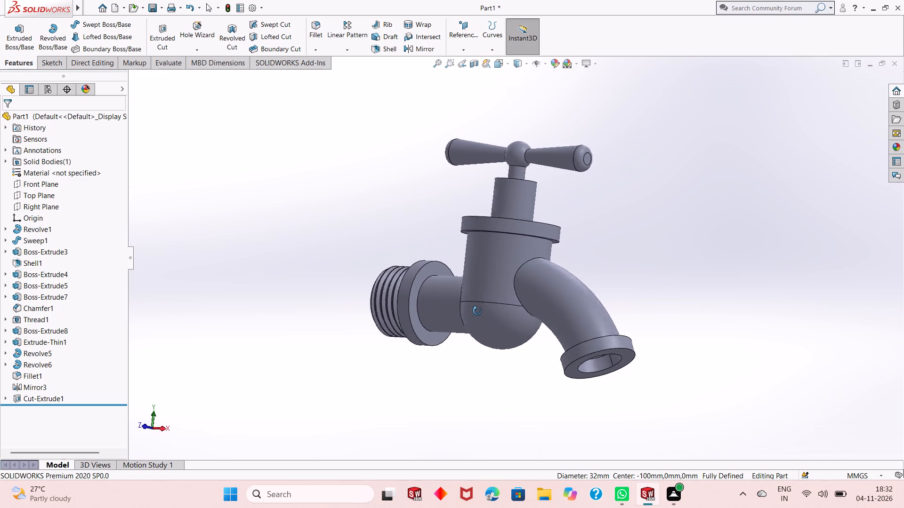
{"action": "middle_click_drag", "start_coordinate": [477, 311], "coordinate": [525, 309]}
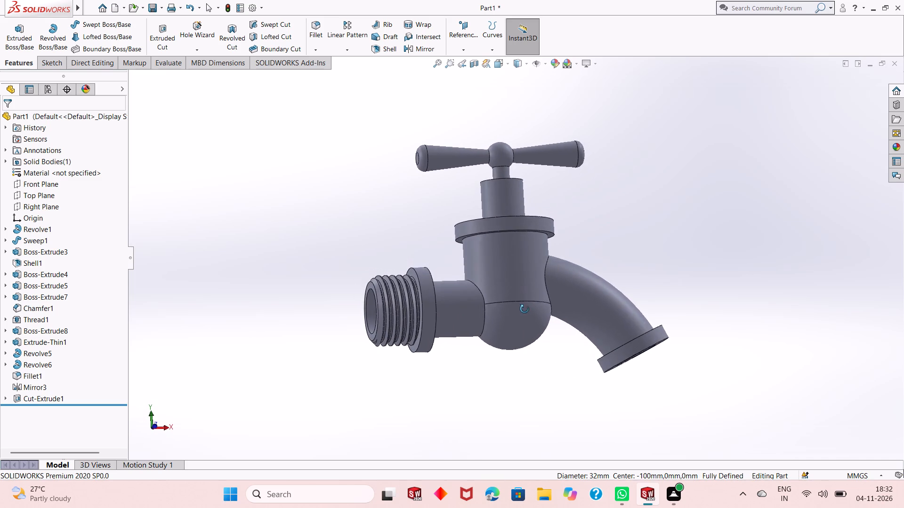
{"action": "middle_click_drag", "start_coordinate": [525, 309], "coordinate": [525, 311]}
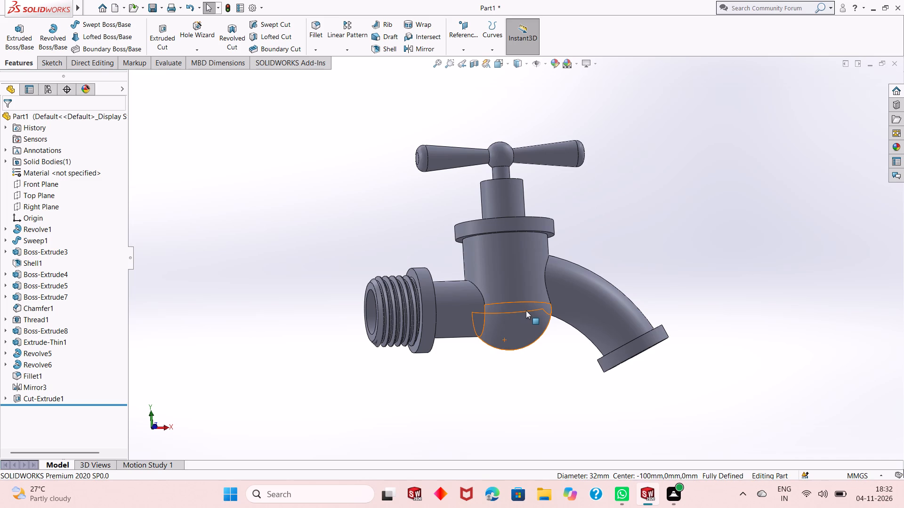
{"action": "middle_click_drag", "start_coordinate": [525, 311], "coordinate": [498, 370]}
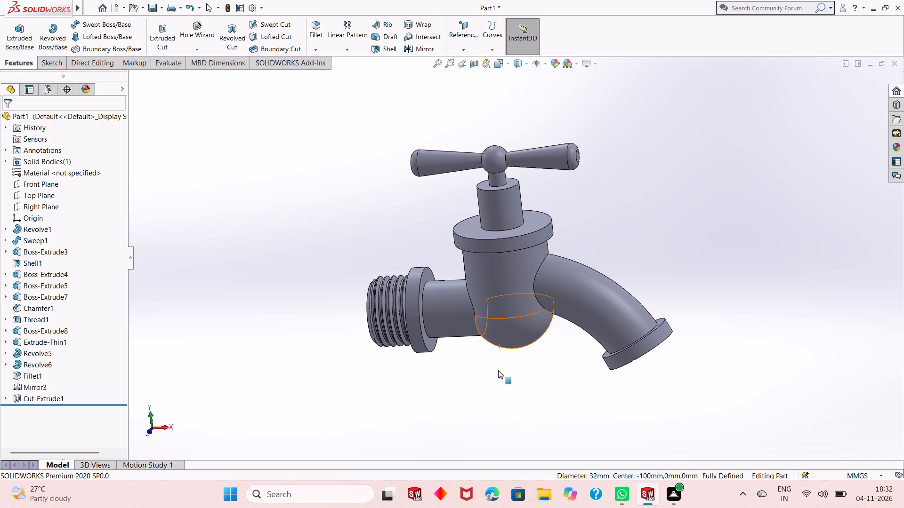
{"action": "scroll", "coordinate": [498, 331], "scroll_direction": "down", "scroll_amount": 1}
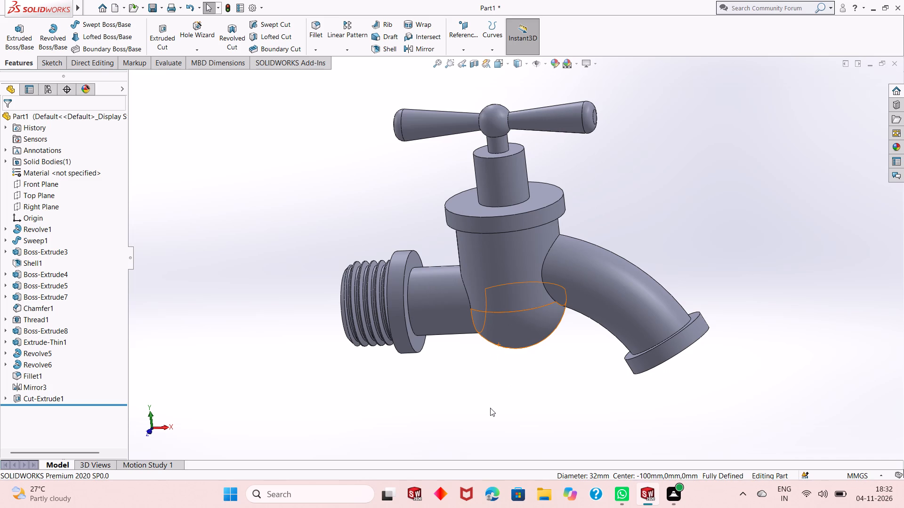
{"action": "scroll", "coordinate": [490, 408], "scroll_direction": "down", "scroll_amount": 1}
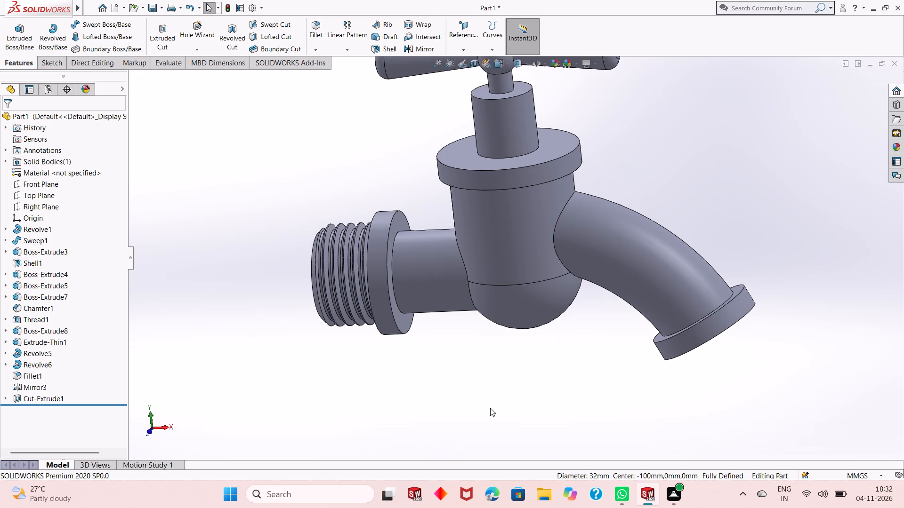
{"action": "scroll", "coordinate": [490, 408], "scroll_direction": "down", "scroll_amount": 1}
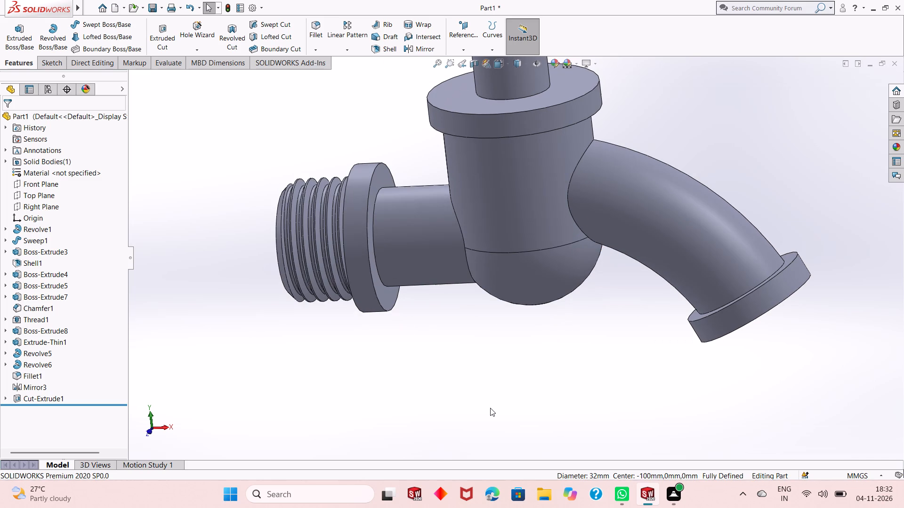
{"action": "scroll", "coordinate": [436, 299], "scroll_direction": "up", "scroll_amount": 2}
{"action": "scroll", "coordinate": [529, 130], "scroll_direction": "down", "scroll_amount": 3}
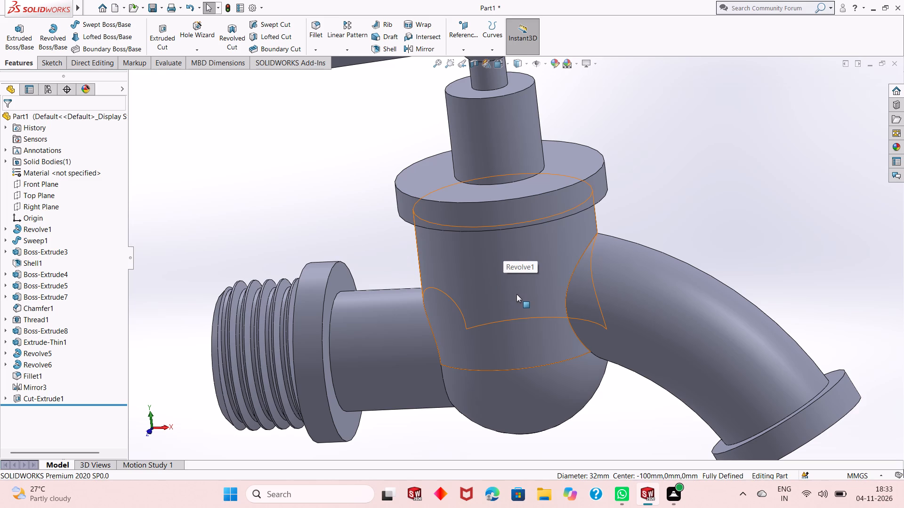
Start a 2 mm radius fillet on the outer rim face of the body's upper collar and the cylindrical bonnet face above it.
{"action": "left_click", "coordinate": [318, 39]}
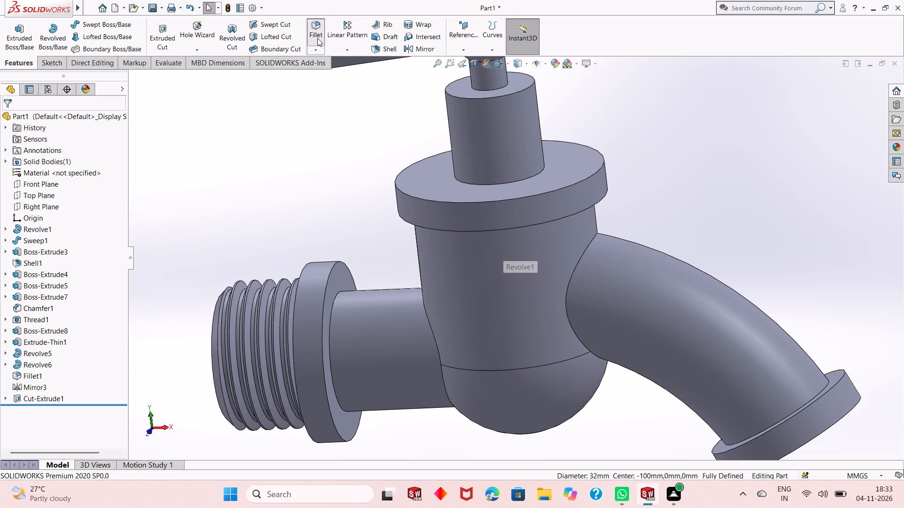
{"action": "key", "text": "2"}
{"action": "key", "text": "Return"}
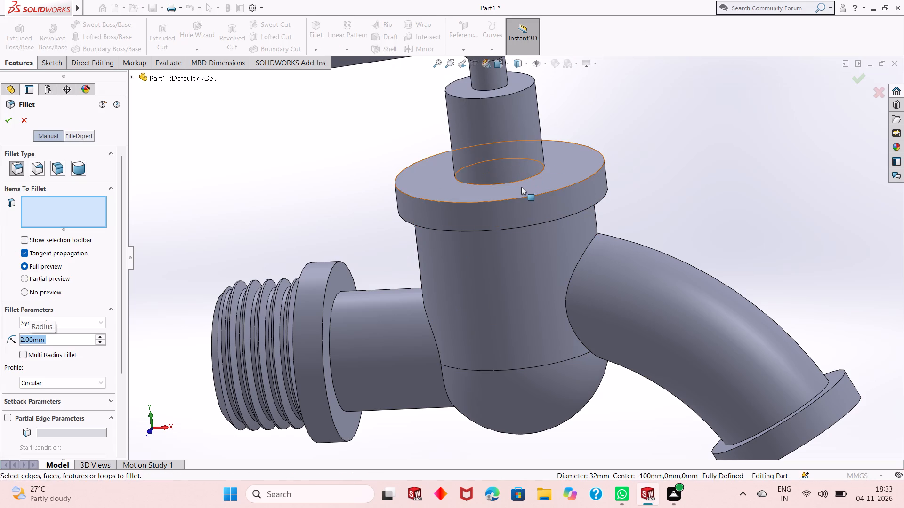
{"action": "left_click", "coordinate": [521, 209]}
{"action": "middle_click_drag", "start_coordinate": [668, 214], "coordinate": [670, 187]}
{"action": "left_click", "coordinate": [500, 119]}
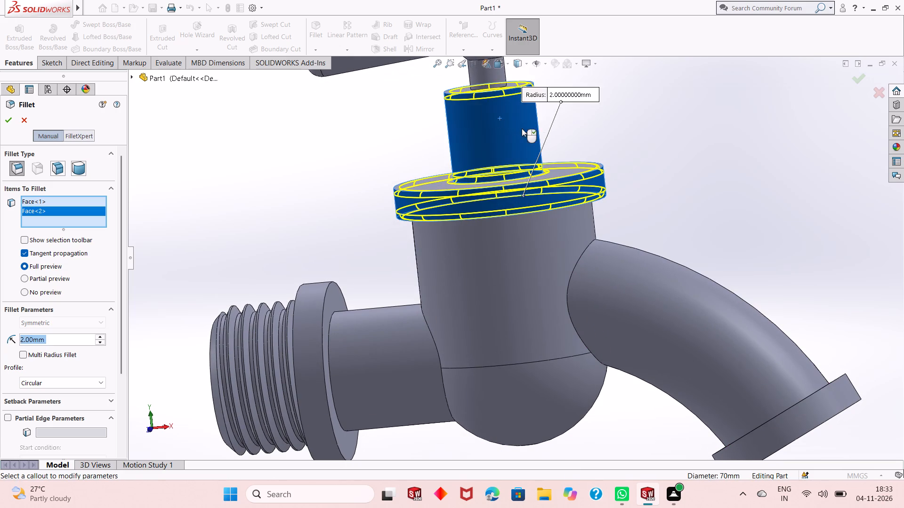
Add the inlet collar's outer rim face and the circular edge where the smooth inlet pipe meets that collar to the fillet.
{"action": "scroll", "coordinate": [613, 176], "scroll_direction": "up", "scroll_amount": 1}
{"action": "middle_click_drag", "start_coordinate": [616, 176], "coordinate": [617, 223]}
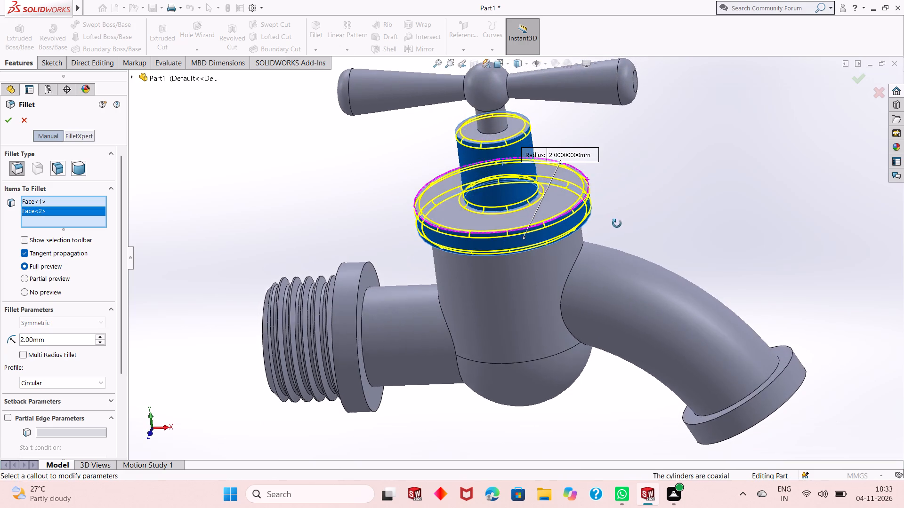
{"action": "middle_click_drag", "start_coordinate": [617, 223], "coordinate": [614, 206]}
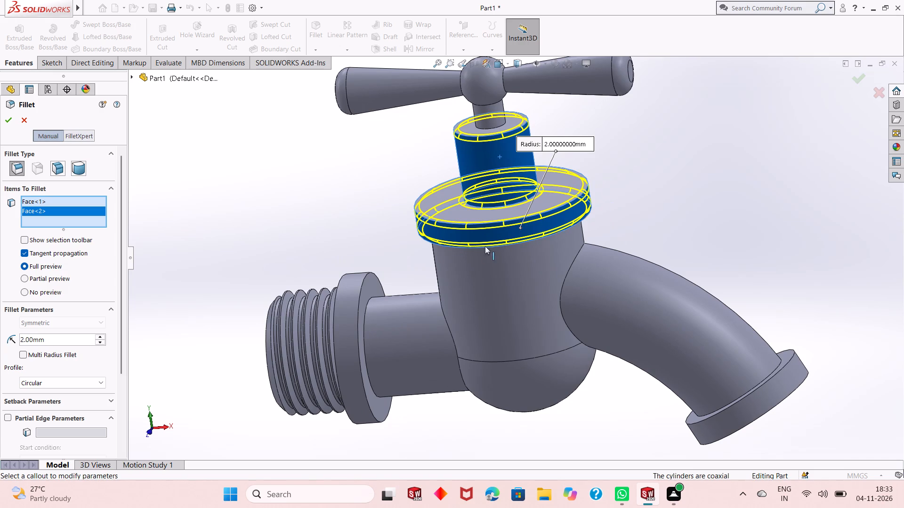
{"action": "scroll", "coordinate": [477, 242], "scroll_direction": "up", "scroll_amount": 2}
{"action": "scroll", "coordinate": [435, 306], "scroll_direction": "down", "scroll_amount": 2}
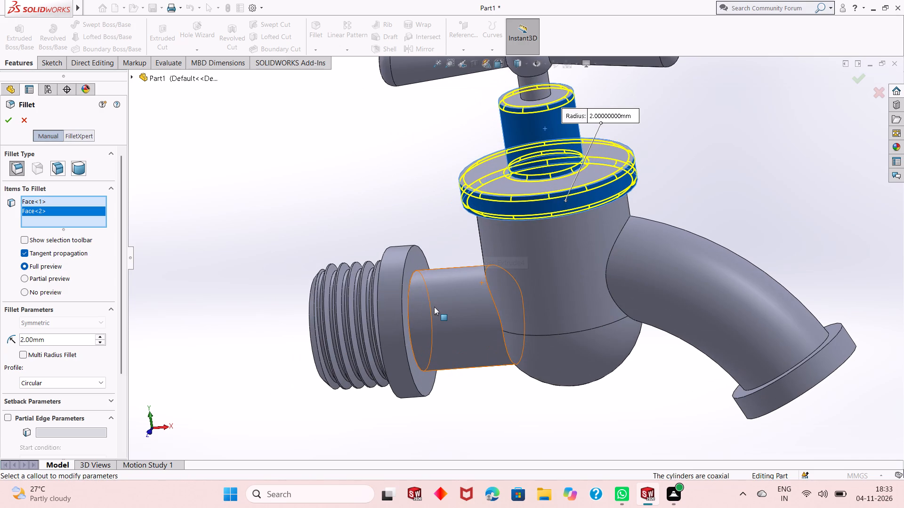
{"action": "scroll", "coordinate": [434, 307], "scroll_direction": "down", "scroll_amount": 1}
{"action": "left_click", "coordinate": [396, 294]}
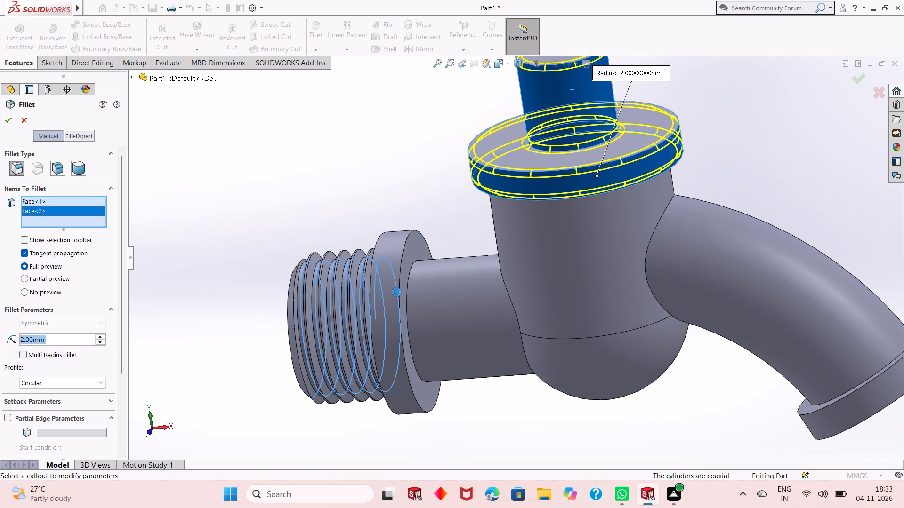
{"action": "right_click", "coordinate": [71, 221]}
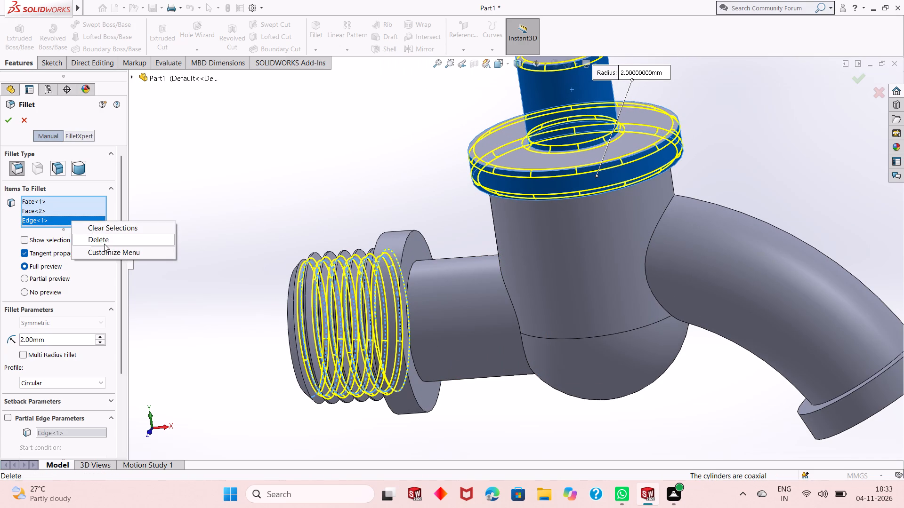
{"action": "left_click", "coordinate": [115, 243]}
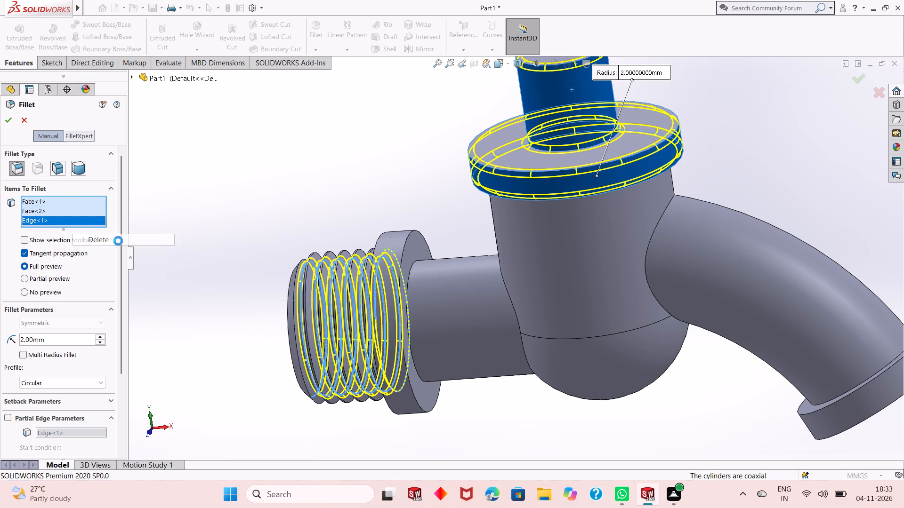
{"action": "middle_click_drag", "start_coordinate": [398, 304], "coordinate": [416, 295]}
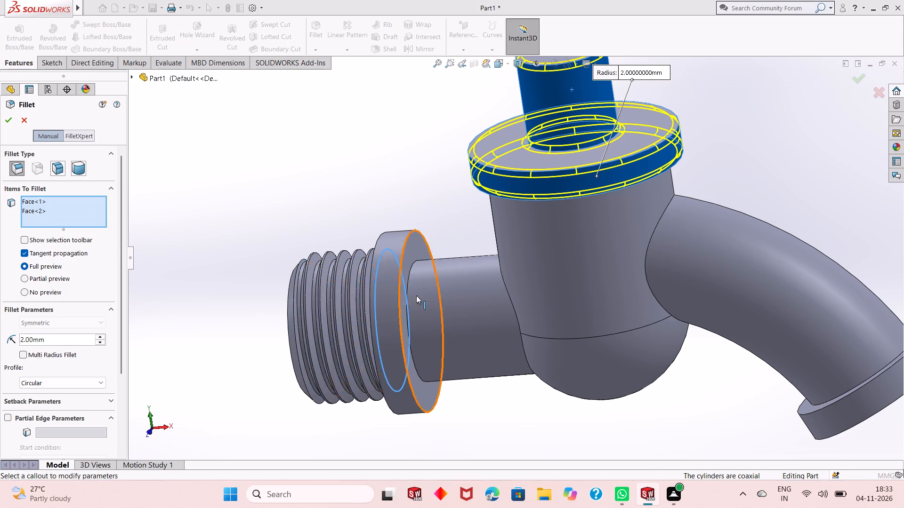
{"action": "middle_click_drag", "start_coordinate": [416, 295], "coordinate": [425, 288]}
{"action": "middle_click_drag", "start_coordinate": [444, 162], "coordinate": [473, 188]}
{"action": "left_click", "coordinate": [358, 236]}
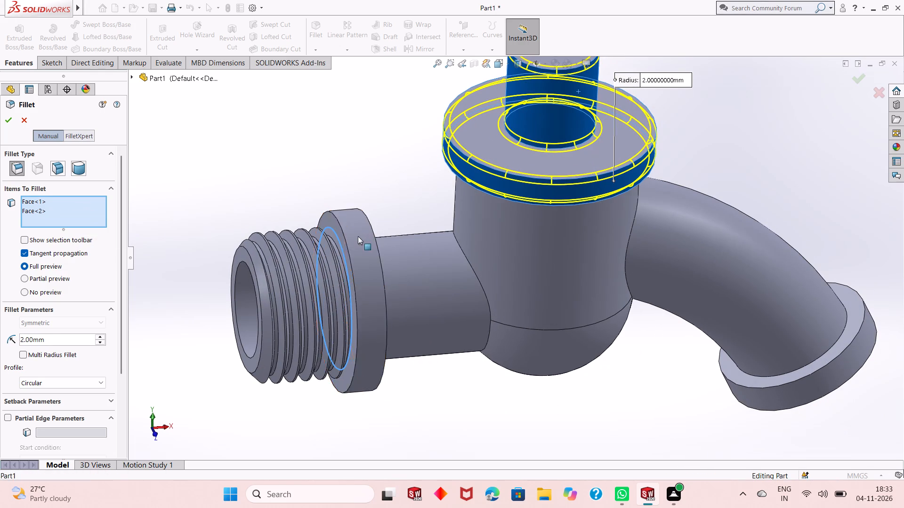
{"action": "middle_click_drag", "start_coordinate": [424, 393], "coordinate": [384, 342]}
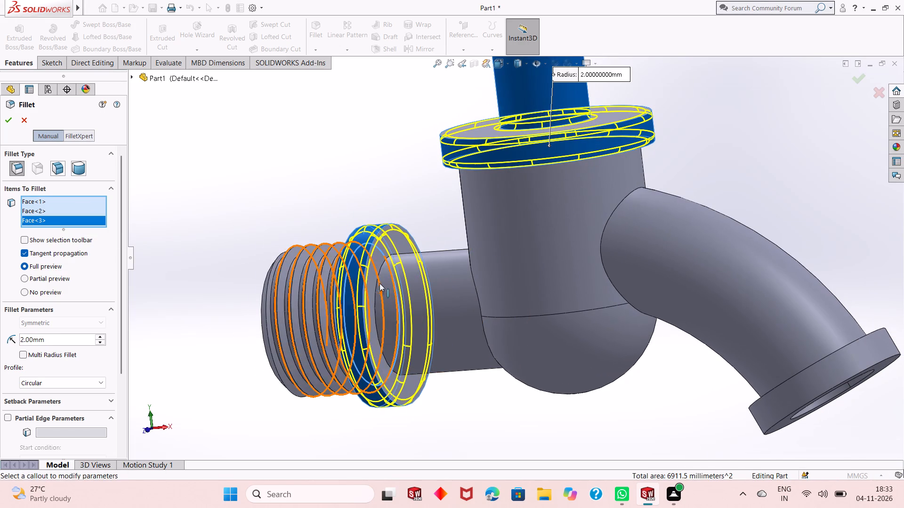
{"action": "left_click", "coordinate": [379, 275]}
Add the edge joining the spout to its end collar and the collar's outer rim face, and apply the 2 mm fillet.
{"action": "scroll", "coordinate": [447, 358], "scroll_direction": "up", "scroll_amount": 1}
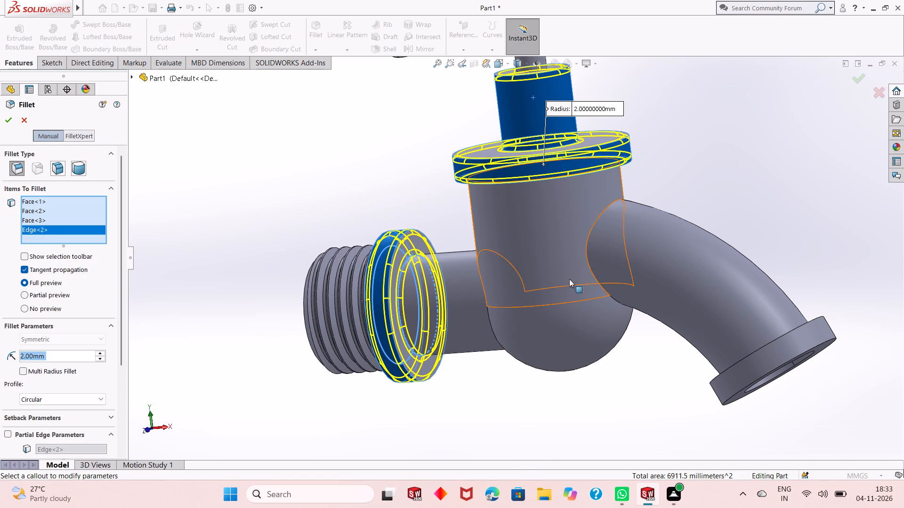
{"action": "scroll", "coordinate": [567, 309], "scroll_direction": "up", "scroll_amount": 1}
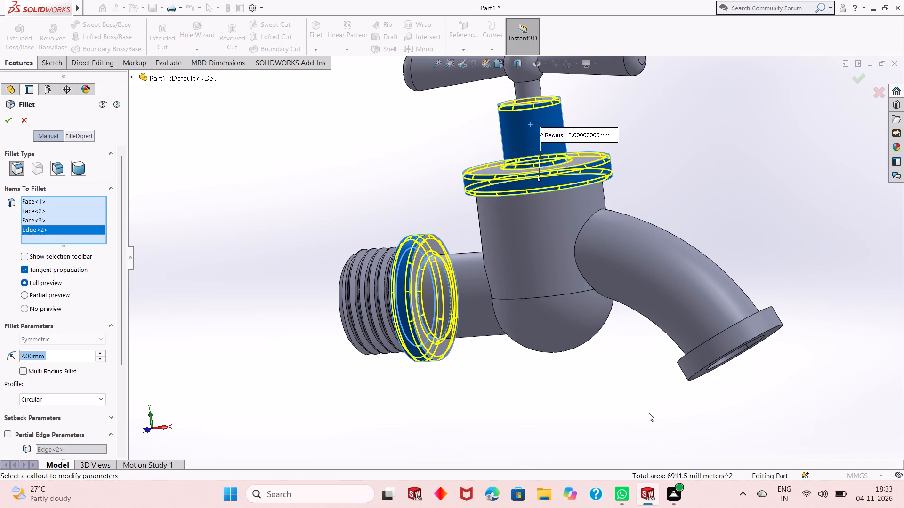
{"action": "middle_click_drag", "start_coordinate": [708, 322], "coordinate": [717, 393]}
{"action": "scroll", "coordinate": [738, 341], "scroll_direction": "down", "scroll_amount": 3}
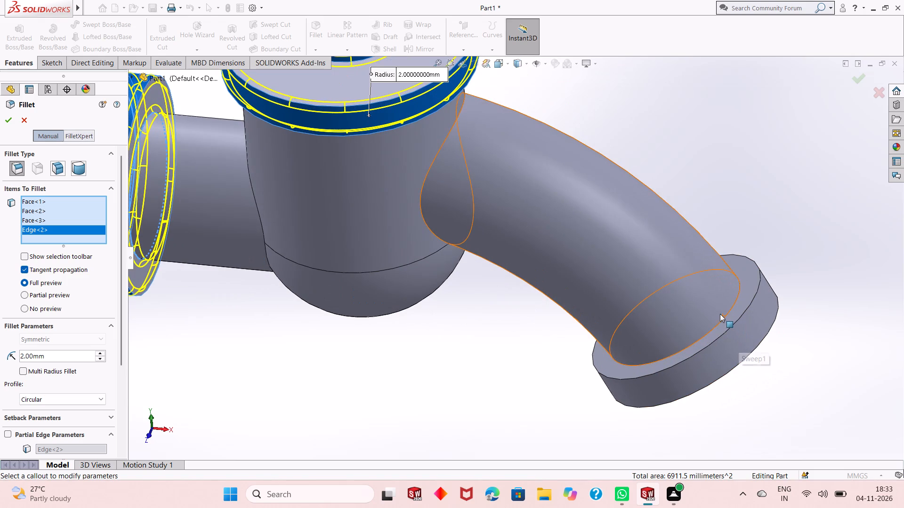
{"action": "left_click", "coordinate": [722, 320]}
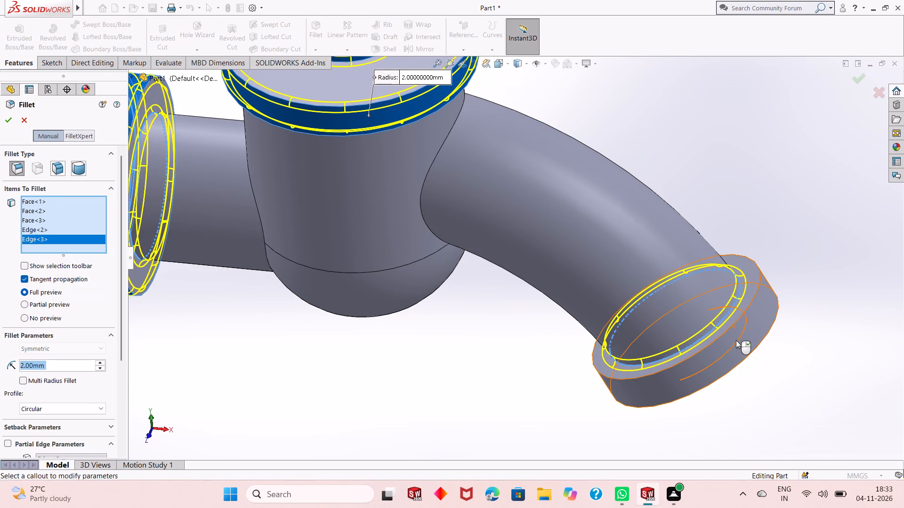
{"action": "left_click", "coordinate": [736, 340]}
{"action": "middle_click_drag", "start_coordinate": [751, 399], "coordinate": [748, 395]}
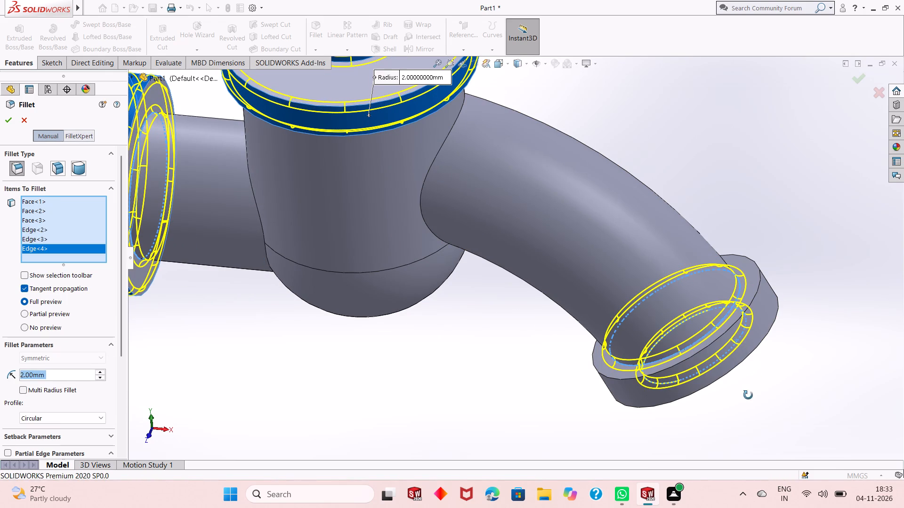
{"action": "middle_click_drag", "start_coordinate": [748, 395], "coordinate": [732, 317]}
{"action": "scroll", "coordinate": [715, 341], "scroll_direction": "up", "scroll_amount": 2}
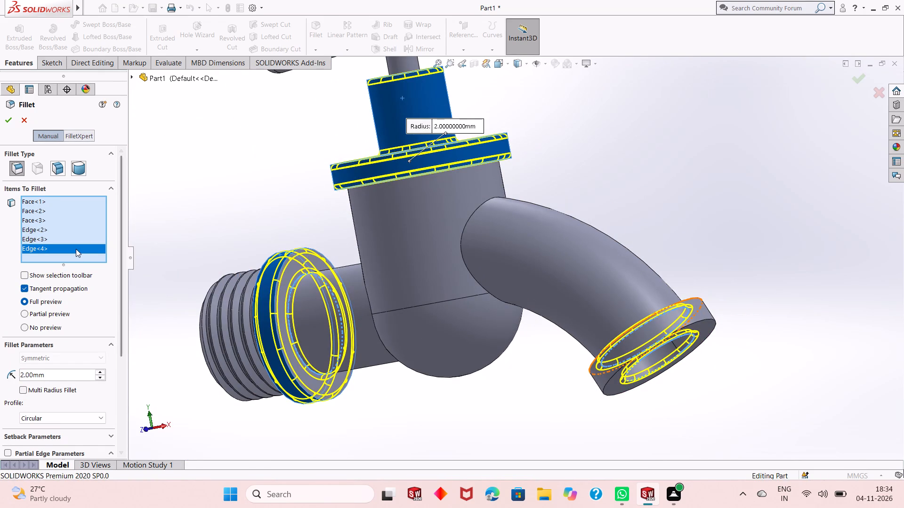
{"action": "right_click", "coordinate": [75, 248]}
{"action": "left_click", "coordinate": [107, 266]}
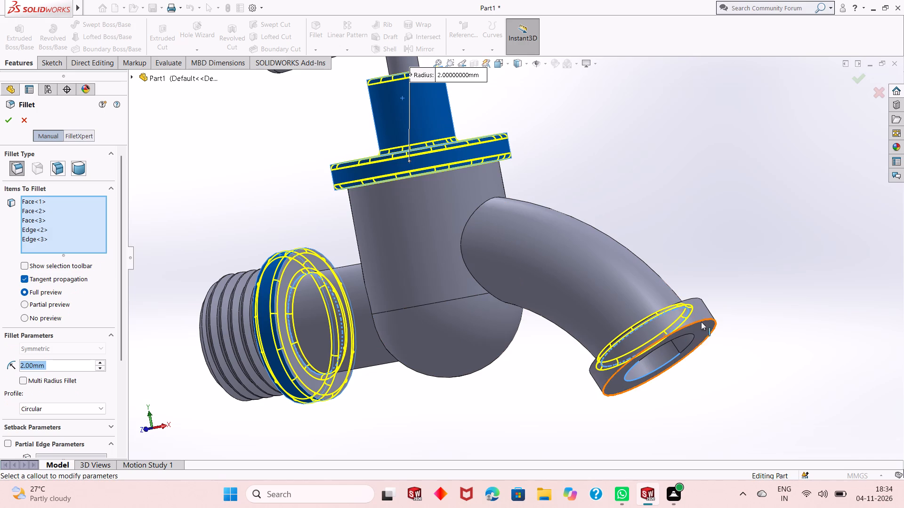
{"action": "left_click", "coordinate": [707, 311]}
{"action": "middle_click_drag", "start_coordinate": [686, 370], "coordinate": [679, 352]}
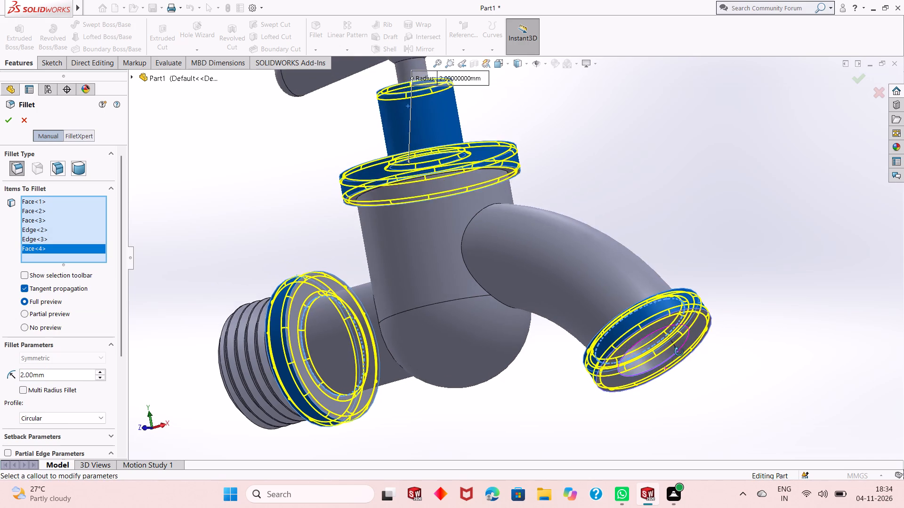
{"action": "middle_click_drag", "start_coordinate": [679, 352], "coordinate": [677, 341]}
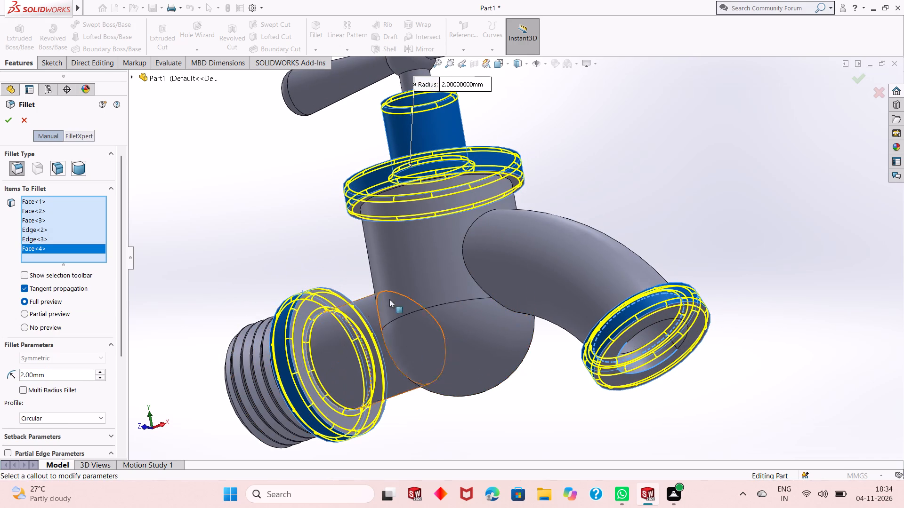
{"action": "scroll", "coordinate": [481, 272], "scroll_direction": "up", "scroll_amount": 2}
{"action": "left_click", "coordinate": [2, 121]}
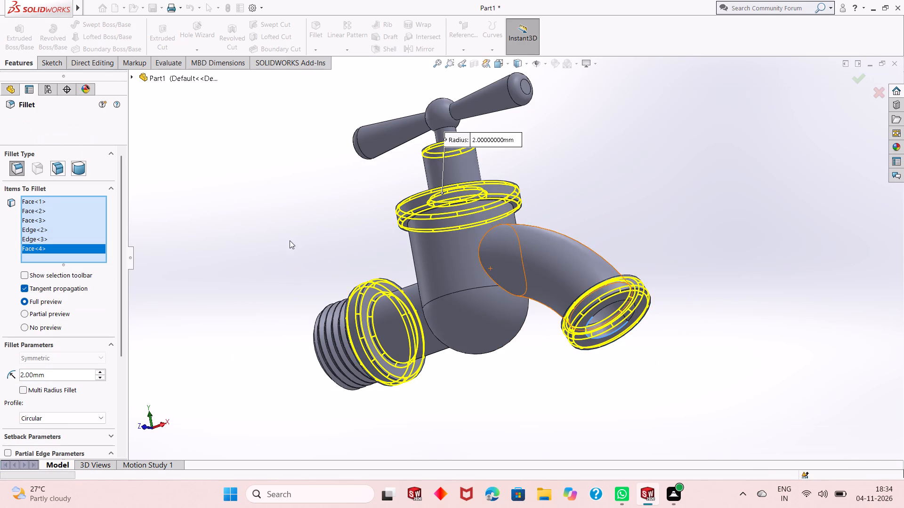
Fillet the two edges where the spout and the inlet pipe meet the tap body with a 10 mm radius.
{"action": "middle_click_drag", "start_coordinate": [411, 252], "coordinate": [452, 327]}
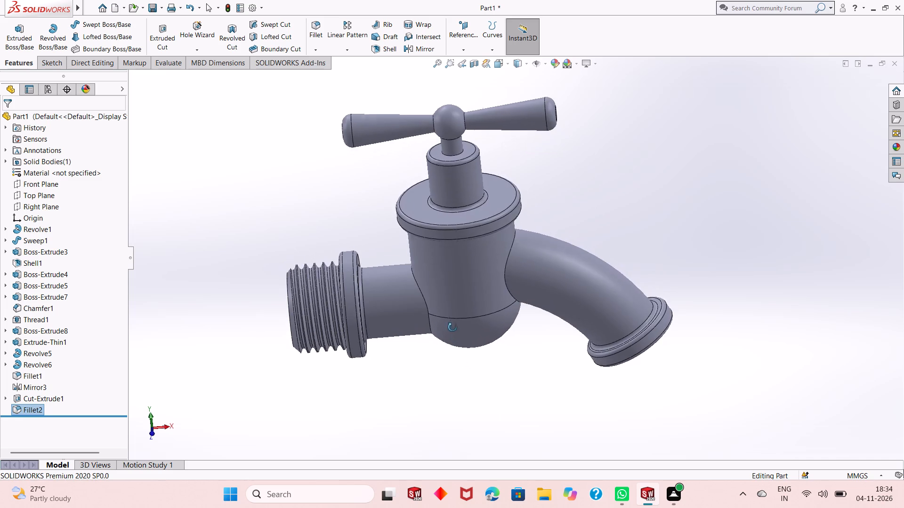
{"action": "middle_click_drag", "start_coordinate": [452, 327], "coordinate": [451, 315]}
{"action": "left_click", "coordinate": [313, 32]}
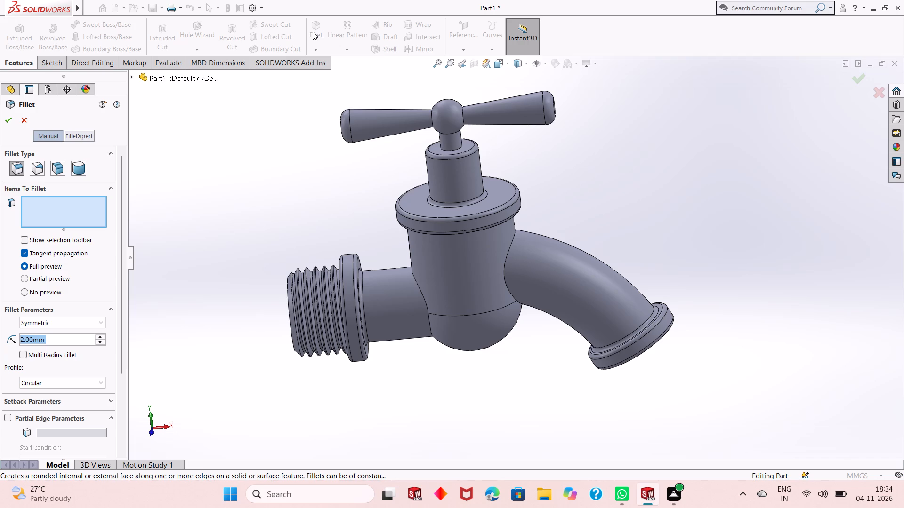
{"action": "type", "text": "10"}
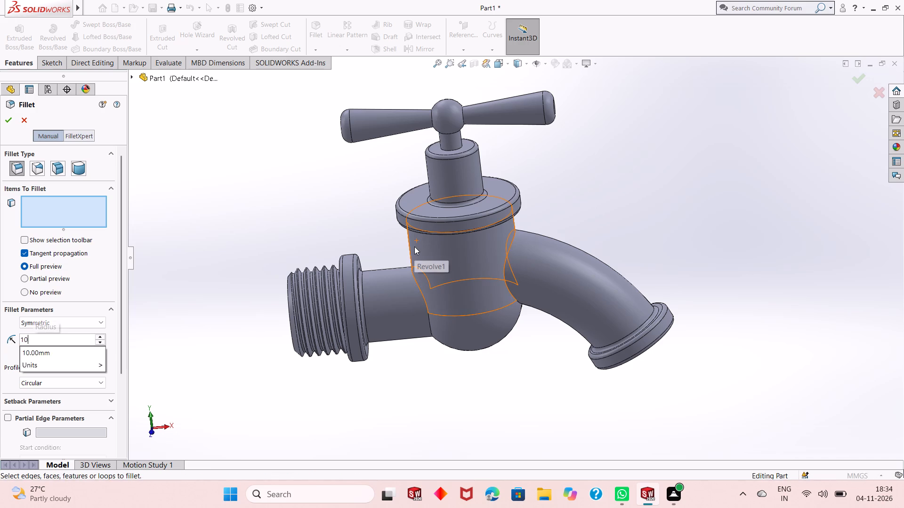
{"action": "key", "text": "Return"}
{"action": "middle_click_drag", "start_coordinate": [525, 384], "coordinate": [524, 374]}
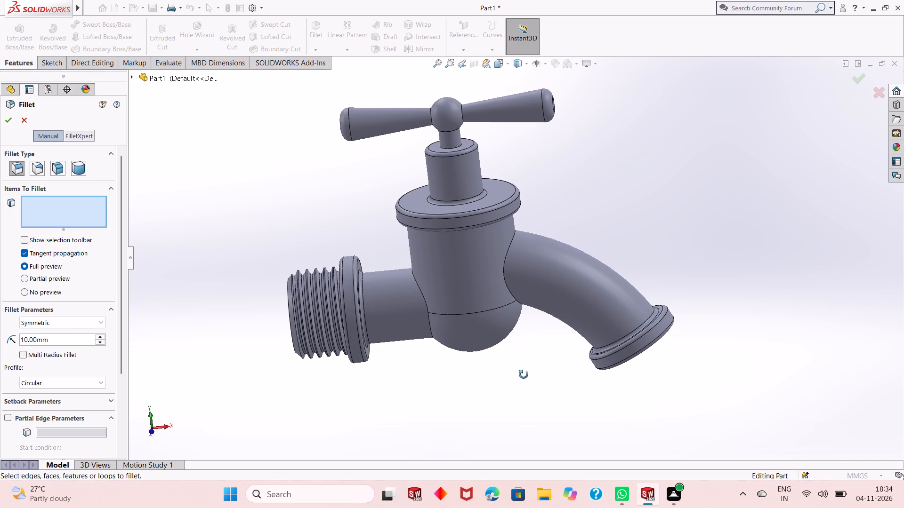
{"action": "middle_click_drag", "start_coordinate": [524, 374], "coordinate": [523, 358]}
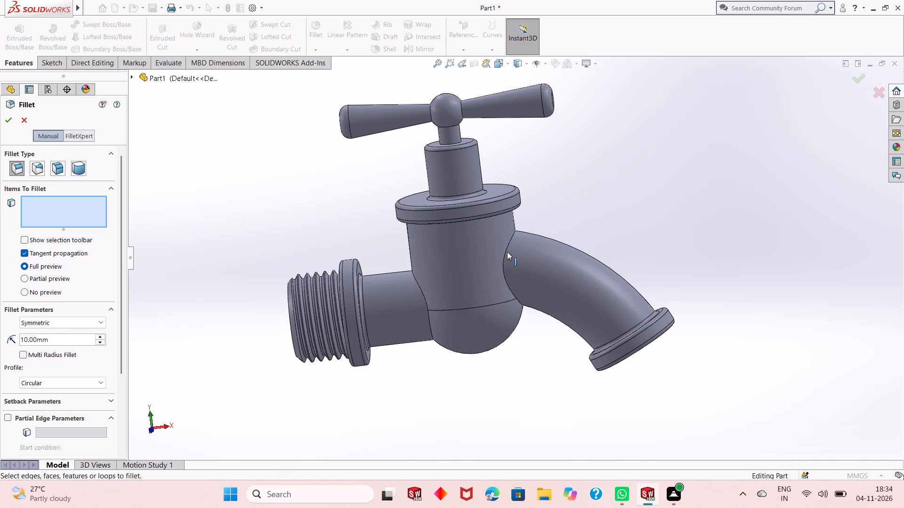
{"action": "left_click", "coordinate": [508, 249]}
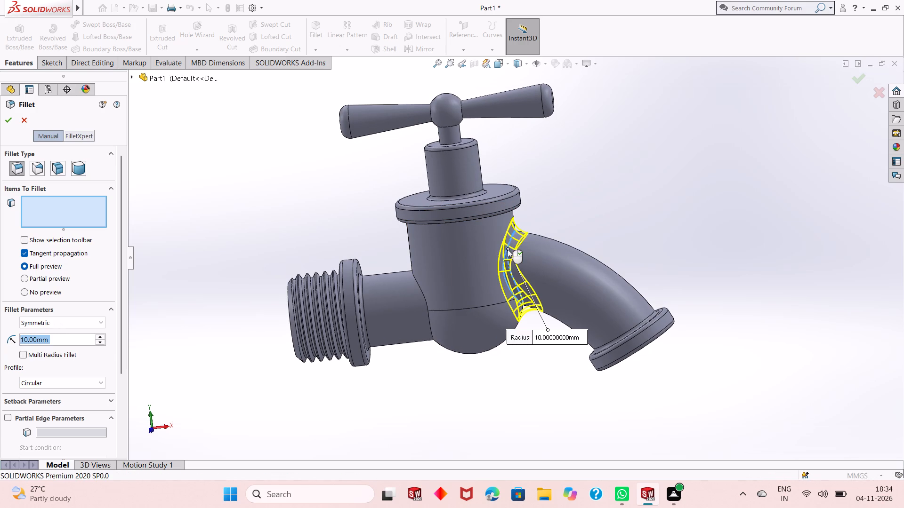
{"action": "left_click", "coordinate": [419, 289]}
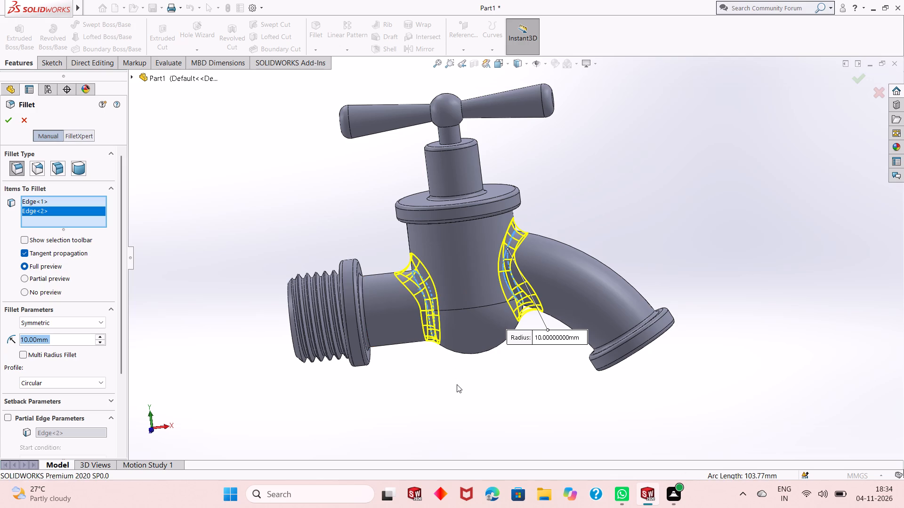
{"action": "left_click", "coordinate": [9, 122]}
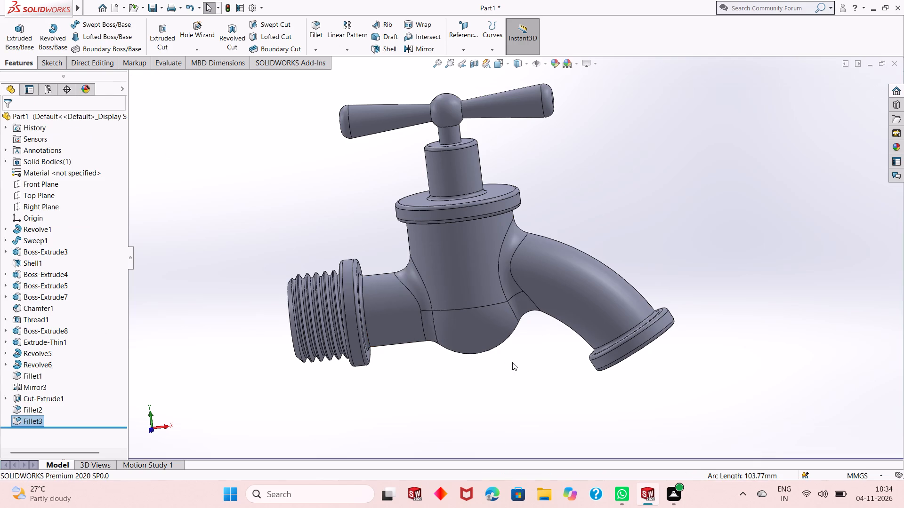
Examine the filleted tap from several angles, including the pipe junctions, collars, spout opening and threaded inlet.
{"action": "middle_click_drag", "start_coordinate": [515, 361], "coordinate": [484, 256]}
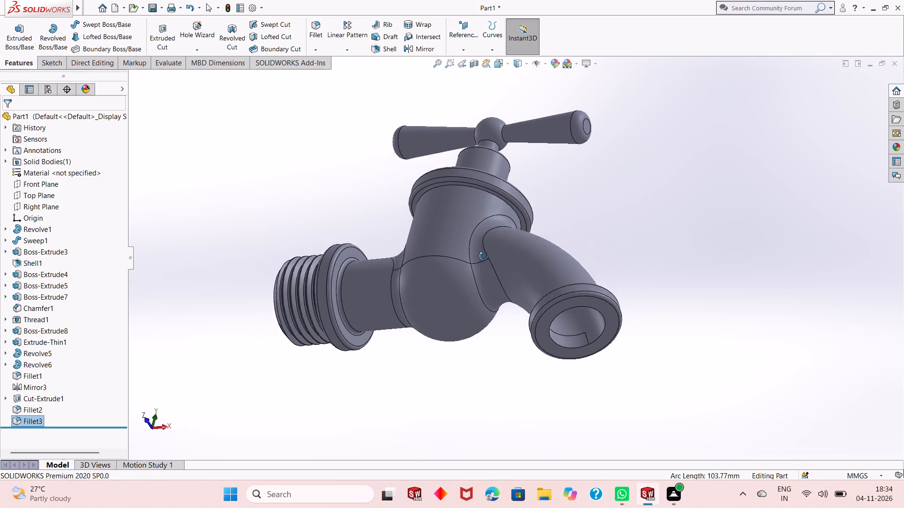
{"action": "middle_click_drag", "start_coordinate": [484, 256], "coordinate": [496, 191]}
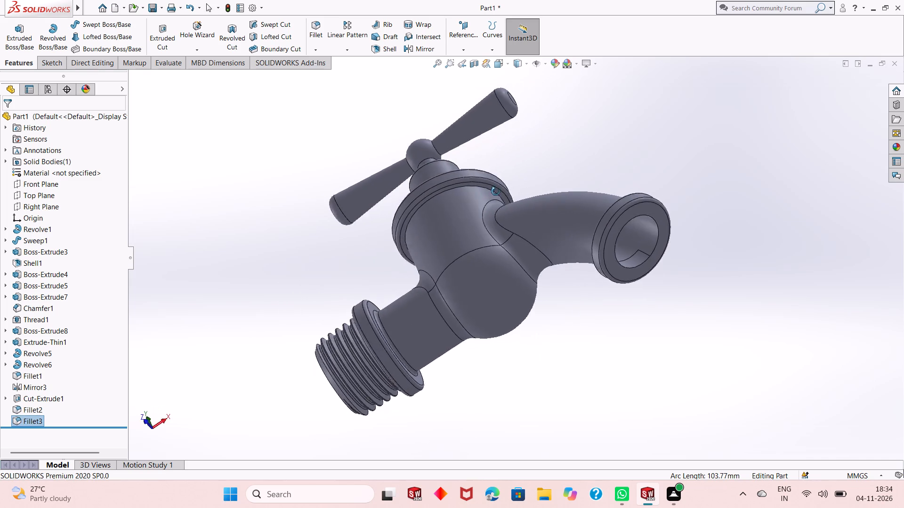
{"action": "middle_click_drag", "start_coordinate": [496, 191], "coordinate": [526, 335]}
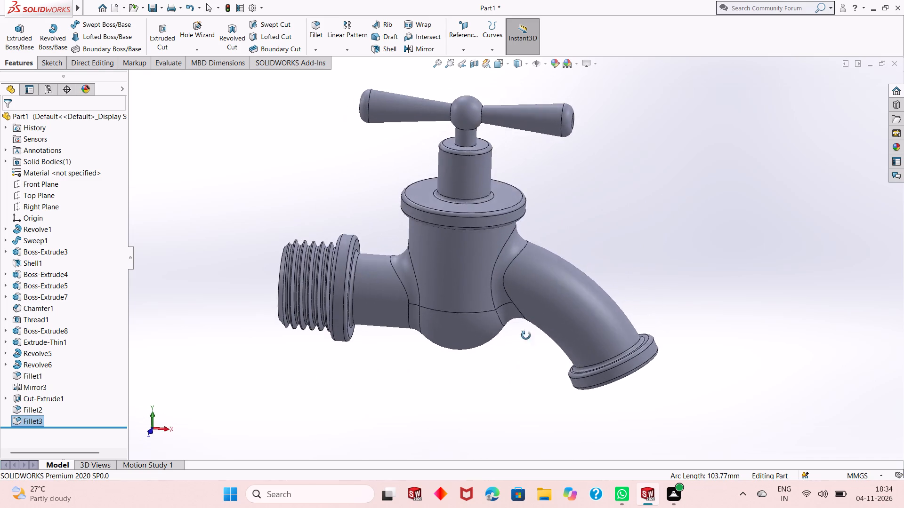
{"action": "middle_click_drag", "start_coordinate": [526, 335], "coordinate": [526, 299]}
{"action": "scroll", "coordinate": [472, 295], "scroll_direction": "up", "scroll_amount": 3}
{"action": "middle_click_drag", "start_coordinate": [469, 314], "coordinate": [525, 227]}
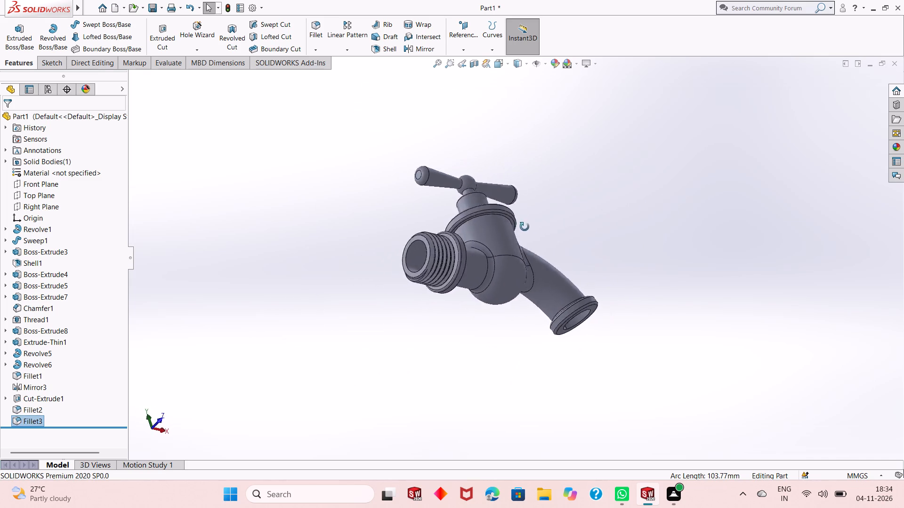
{"action": "middle_click_drag", "start_coordinate": [525, 227], "coordinate": [497, 326]}
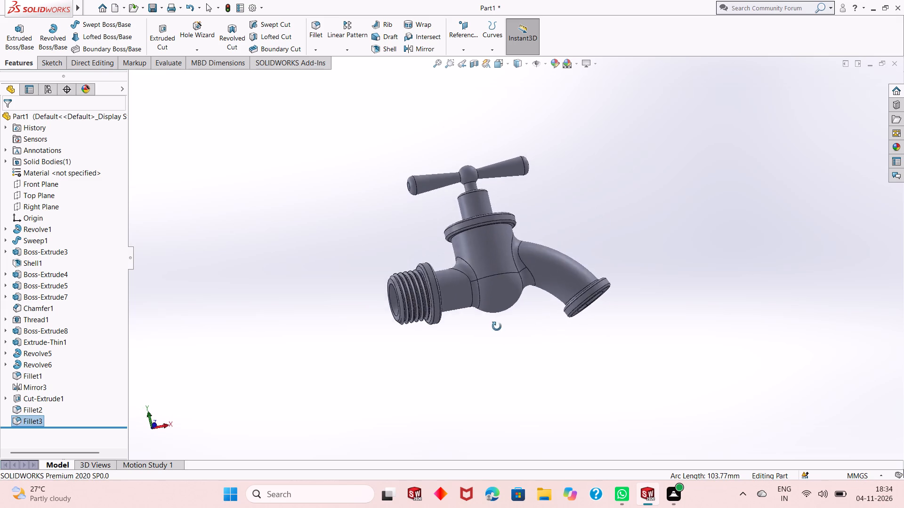
Examine the finished tap's exterior from several angles, including the handle, threaded inlet, body and spout.
{"action": "middle_click_drag", "start_coordinate": [497, 326], "coordinate": [497, 360]}
{"action": "scroll", "coordinate": [497, 357], "scroll_direction": "up", "scroll_amount": 1}
{"action": "scroll", "coordinate": [496, 239], "scroll_direction": "up", "scroll_amount": 1}
{"action": "scroll", "coordinate": [450, 138], "scroll_direction": "down", "scroll_amount": 3}
{"action": "middle_click_drag", "start_coordinate": [505, 266], "coordinate": [506, 234]}
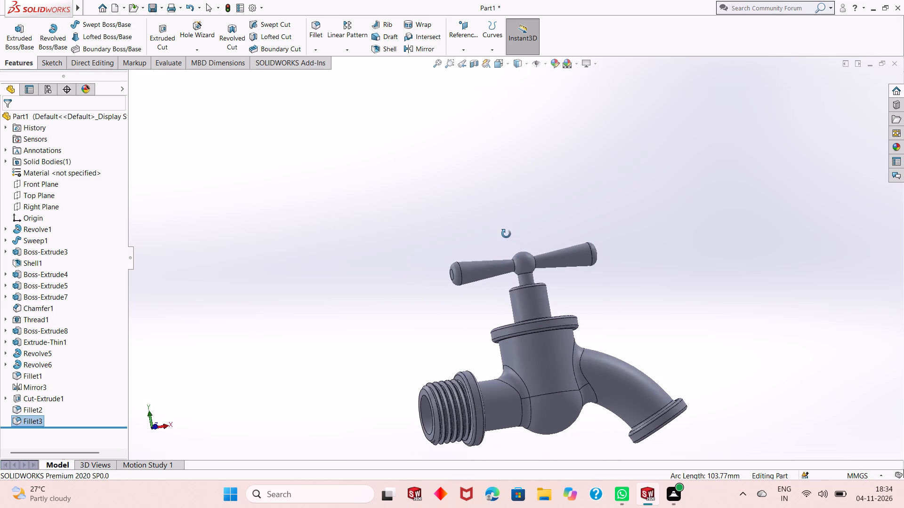
{"action": "middle_click_drag", "start_coordinate": [506, 234], "coordinate": [496, 262]}
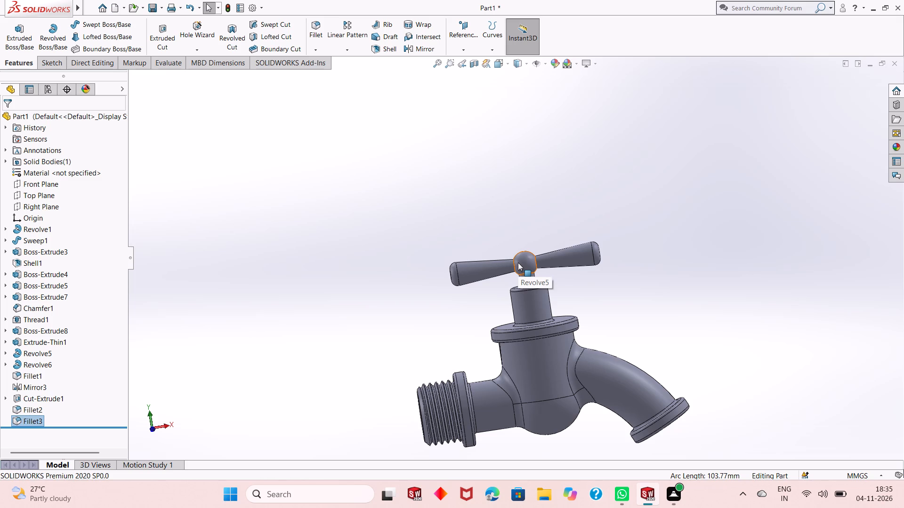
{"action": "middle_click_drag", "start_coordinate": [581, 290], "coordinate": [598, 276]}
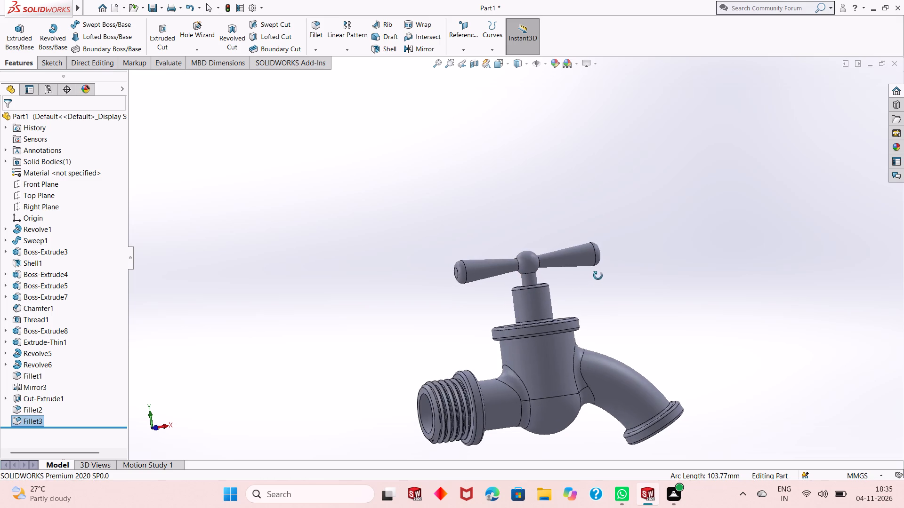
{"action": "middle_click_drag", "start_coordinate": [598, 276], "coordinate": [605, 270]}
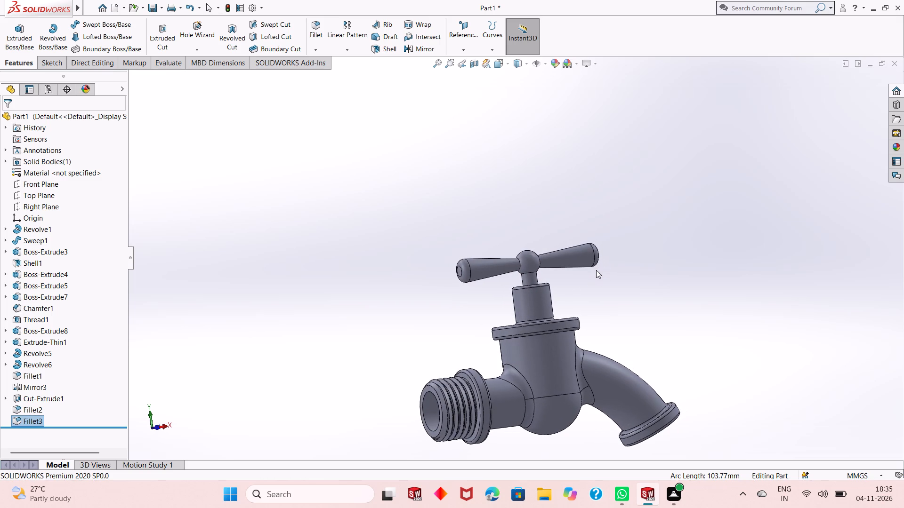
{"action": "scroll", "coordinate": [555, 341], "scroll_direction": "up", "scroll_amount": 1}
{"action": "scroll", "coordinate": [555, 341], "scroll_direction": "down", "scroll_amount": 2}
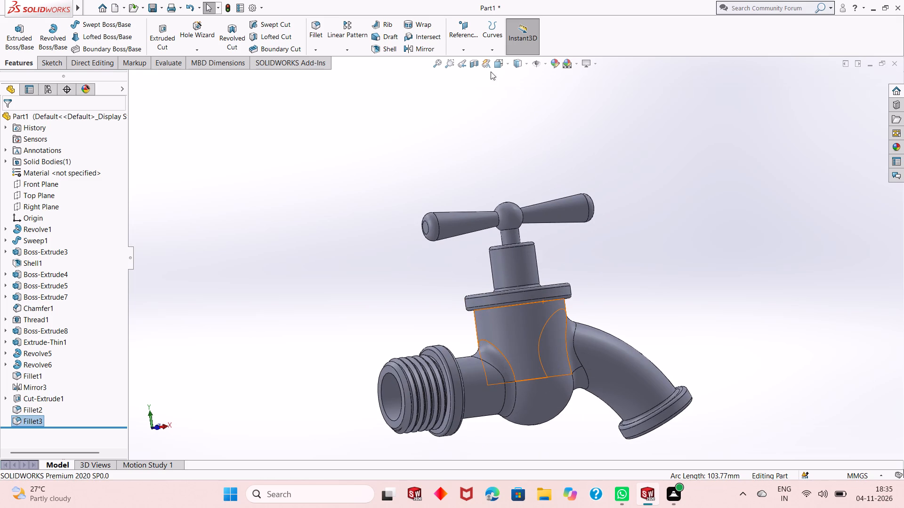
Inspect the tap's hollow interior and wall thickness in a section view through the Front Plane, and return to the full model.
{"action": "left_click", "coordinate": [473, 61]}
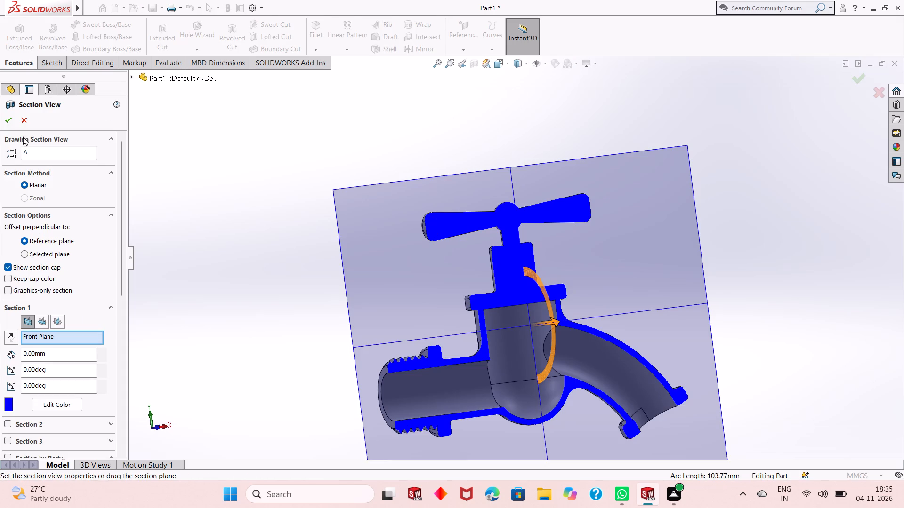
{"action": "left_click", "coordinate": [4, 119]}
{"action": "scroll", "coordinate": [595, 315], "scroll_direction": "up", "scroll_amount": 2}
{"action": "middle_click_drag", "start_coordinate": [596, 317], "coordinate": [592, 291]}
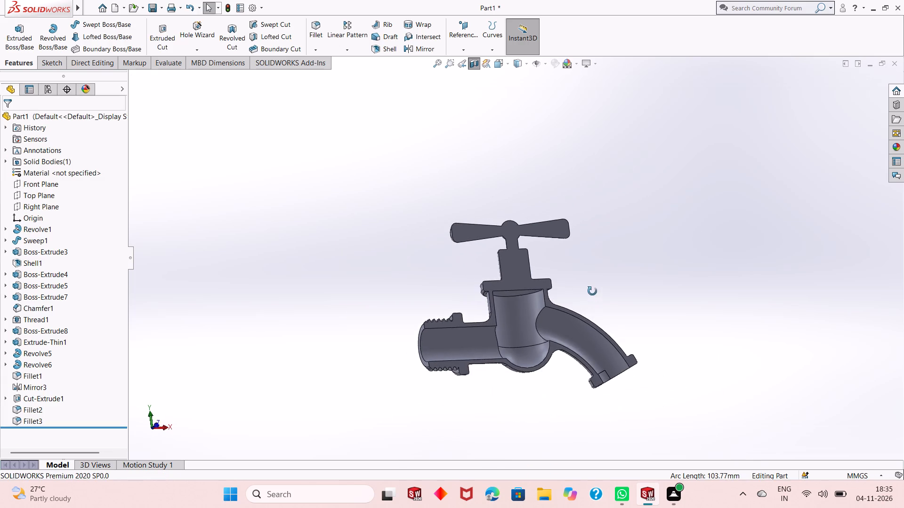
{"action": "middle_click_drag", "start_coordinate": [592, 291], "coordinate": [571, 323]}
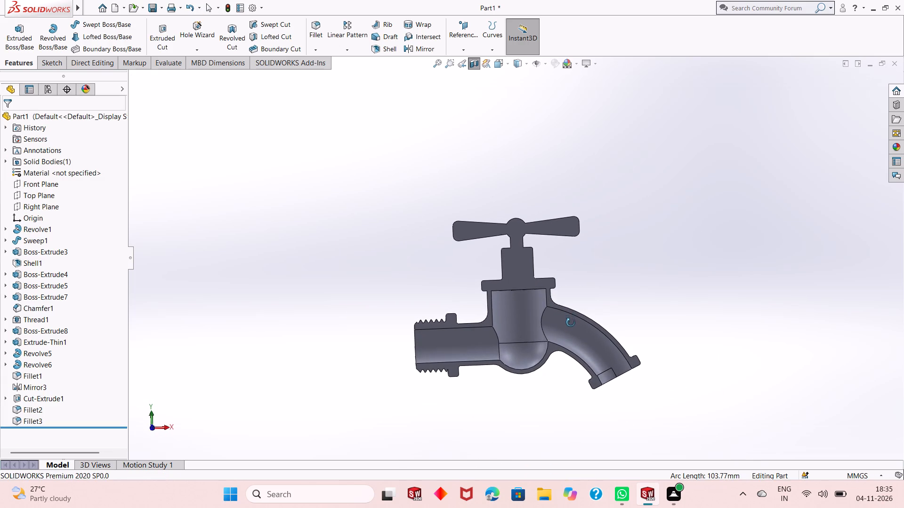
{"action": "middle_click_drag", "start_coordinate": [571, 323], "coordinate": [571, 326]}
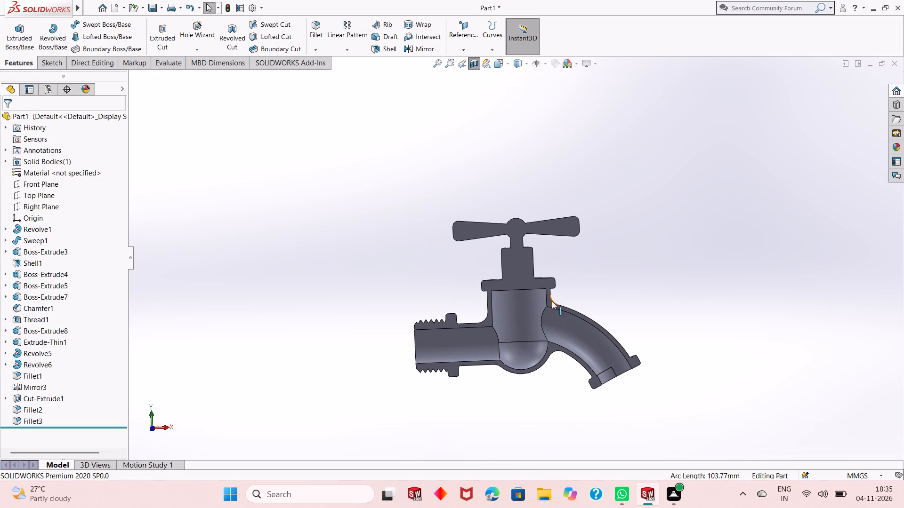
{"action": "scroll", "coordinate": [519, 286], "scroll_direction": "down", "scroll_amount": 3}
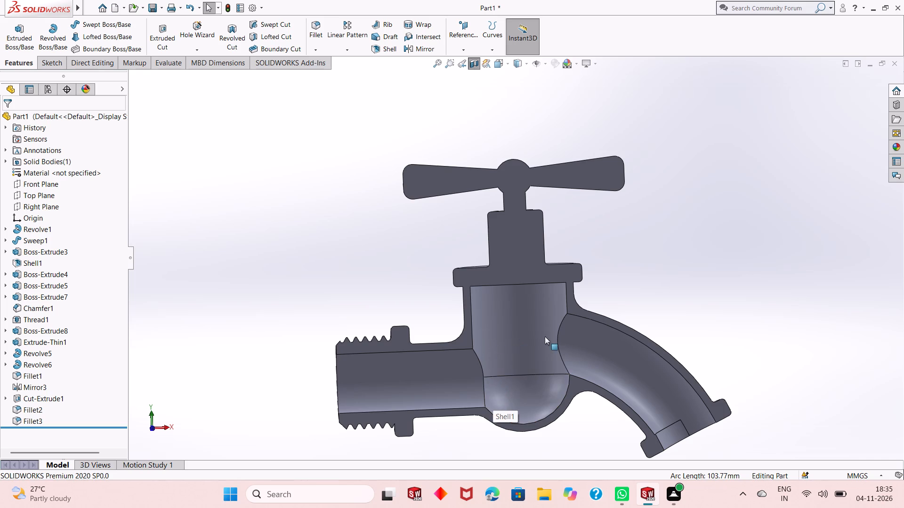
{"action": "scroll", "coordinate": [546, 393], "scroll_direction": "up", "scroll_amount": 2}
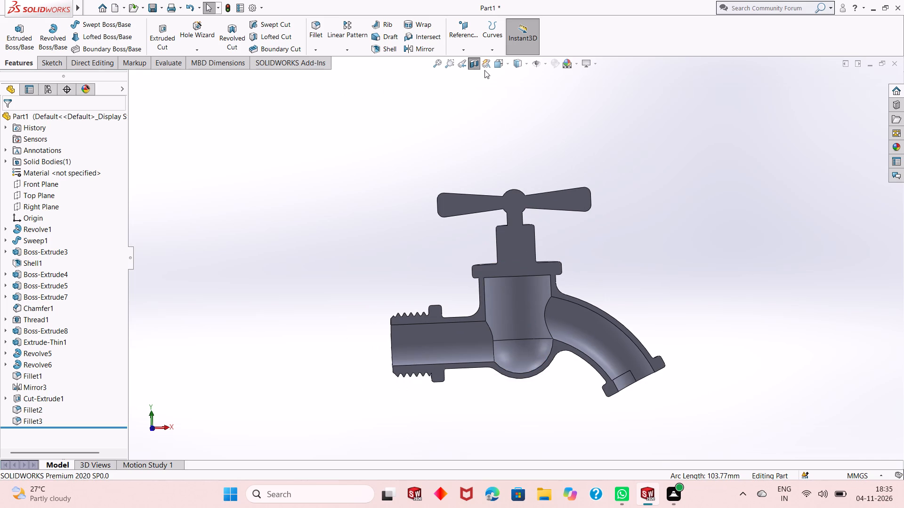
{"action": "left_click", "coordinate": [472, 66]}
Apply a light yellow colour from the standard swatches to the whole part's appearance.
{"action": "middle_click_drag", "start_coordinate": [486, 211], "coordinate": [503, 225]}
{"action": "scroll", "coordinate": [515, 209], "scroll_direction": "down", "scroll_amount": 2}
{"action": "scroll", "coordinate": [505, 240], "scroll_direction": "up", "scroll_amount": 1}
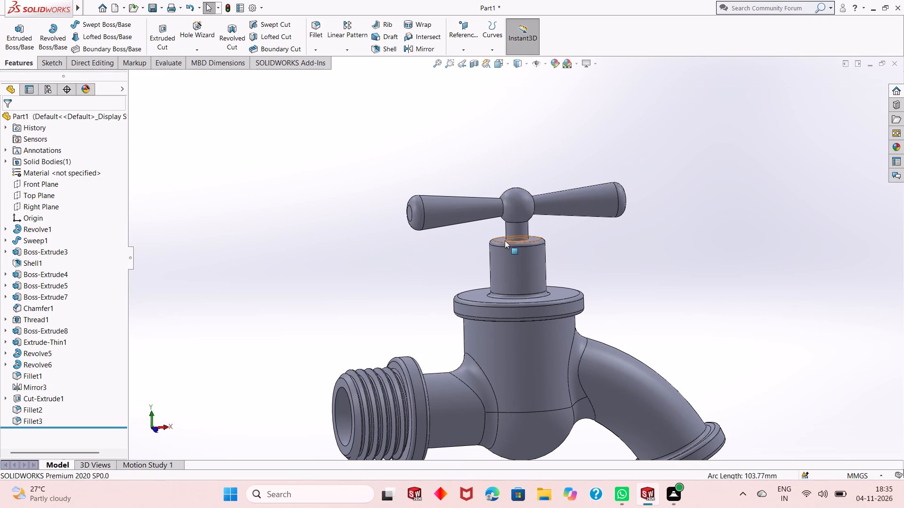
{"action": "middle_click_drag", "start_coordinate": [570, 244], "coordinate": [662, 222]}
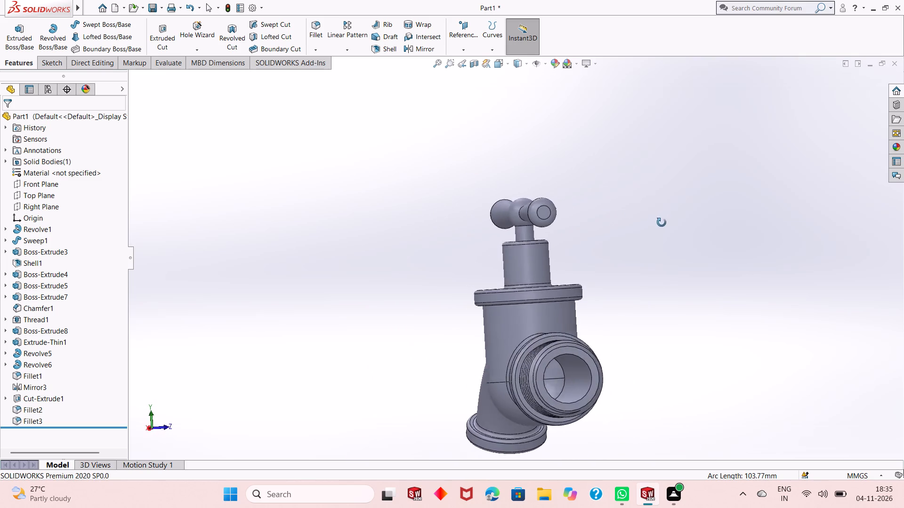
{"action": "middle_click_drag", "start_coordinate": [662, 222], "coordinate": [587, 239]}
{"action": "left_click", "coordinate": [555, 59]}
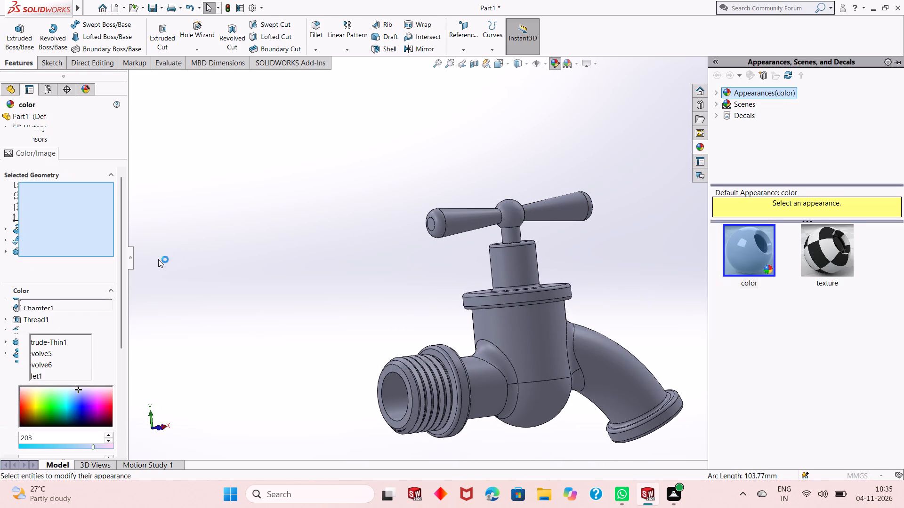
{"action": "left_click", "coordinate": [49, 339]}
{"action": "left_click", "coordinate": [50, 344]}
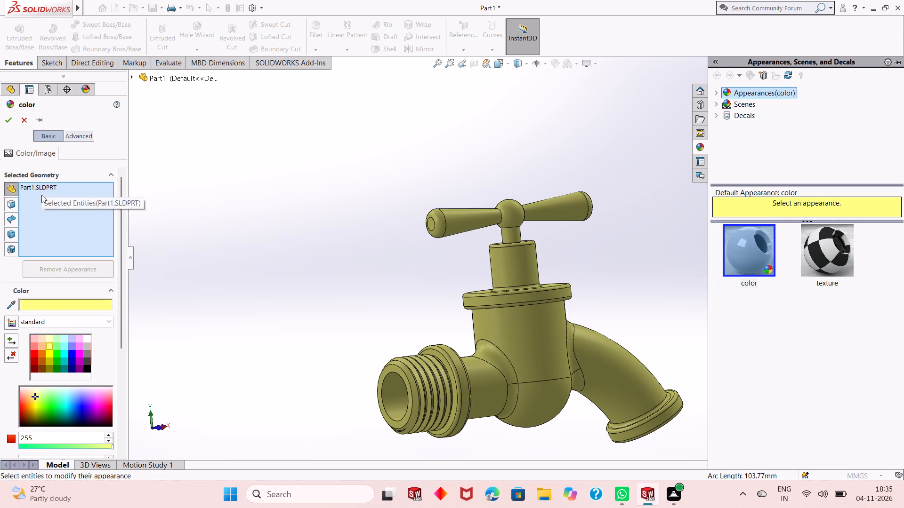
{"action": "left_click", "coordinate": [49, 354]}
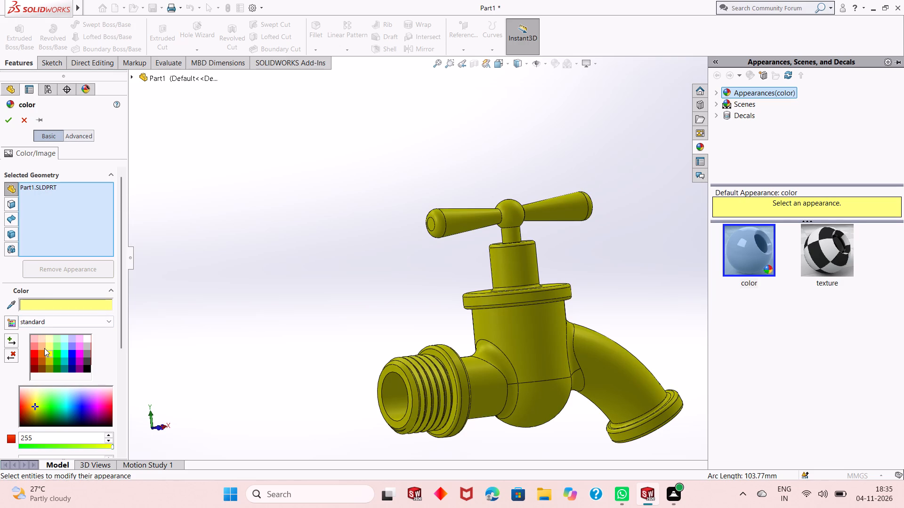
{"action": "left_click", "coordinate": [46, 344]}
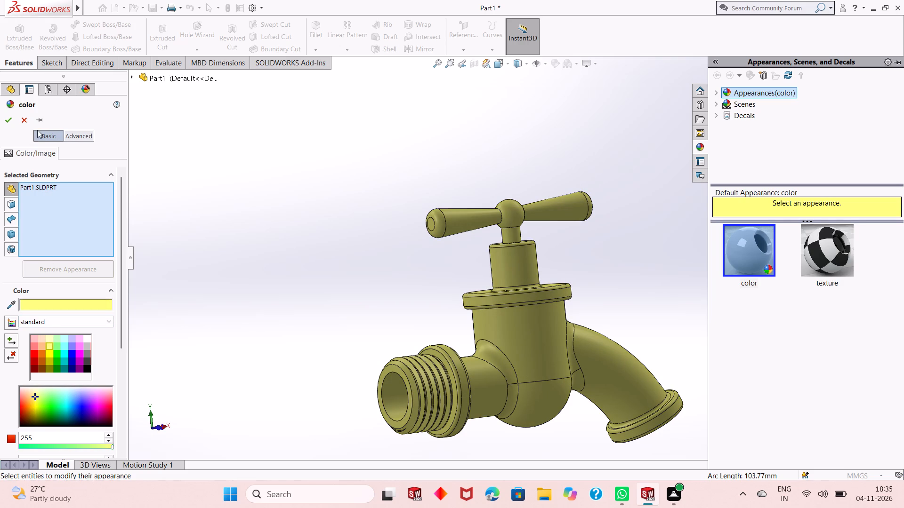
{"action": "left_click", "coordinate": [5, 122]}
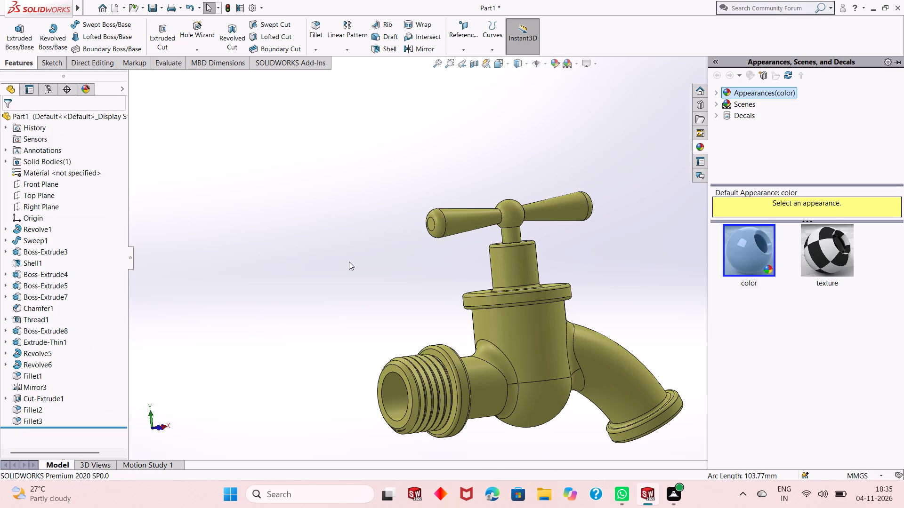
{"action": "left_click", "coordinate": [349, 262]}
Examine the coloured tap from several angles and close up, including the handle, body junctions, threaded inlet and spout.
{"action": "scroll", "coordinate": [412, 305], "scroll_direction": "up", "scroll_amount": 1}
{"action": "middle_click_drag", "start_coordinate": [485, 355], "coordinate": [410, 326]}
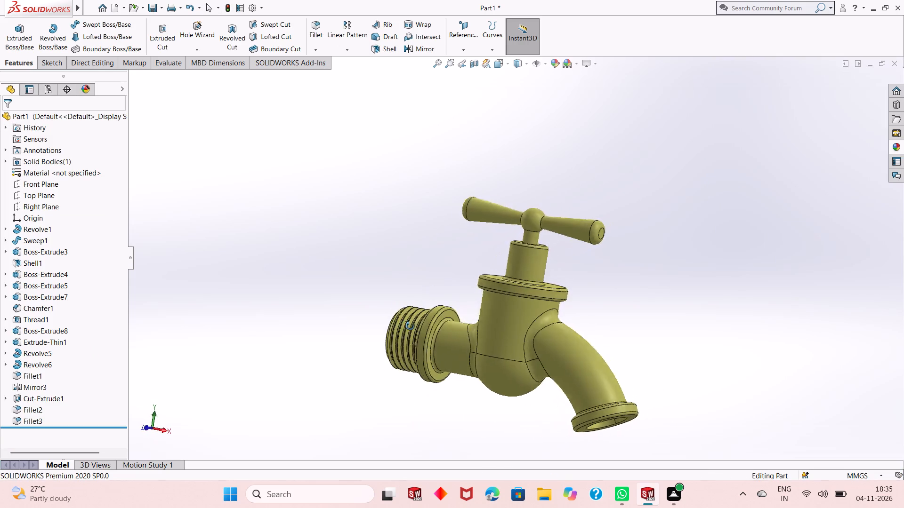
{"action": "middle_click_drag", "start_coordinate": [410, 326], "coordinate": [442, 292]}
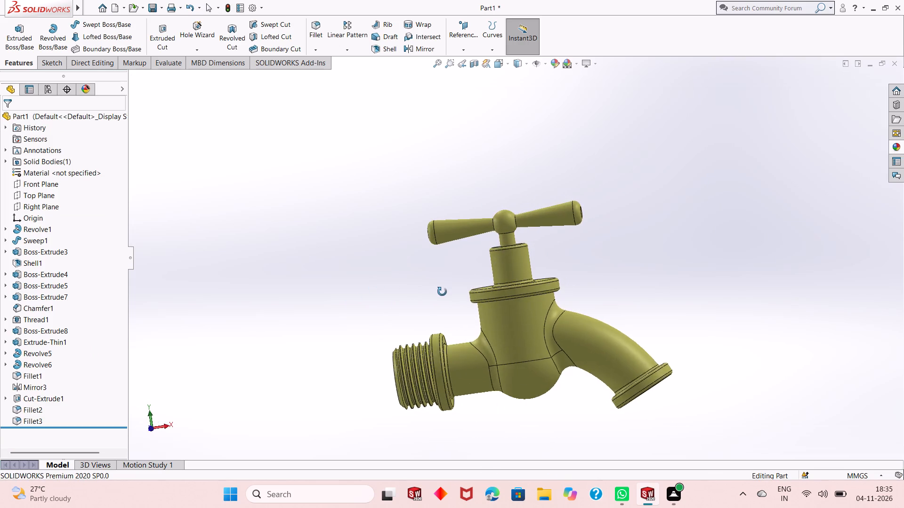
{"action": "middle_click_drag", "start_coordinate": [442, 292], "coordinate": [430, 318]}
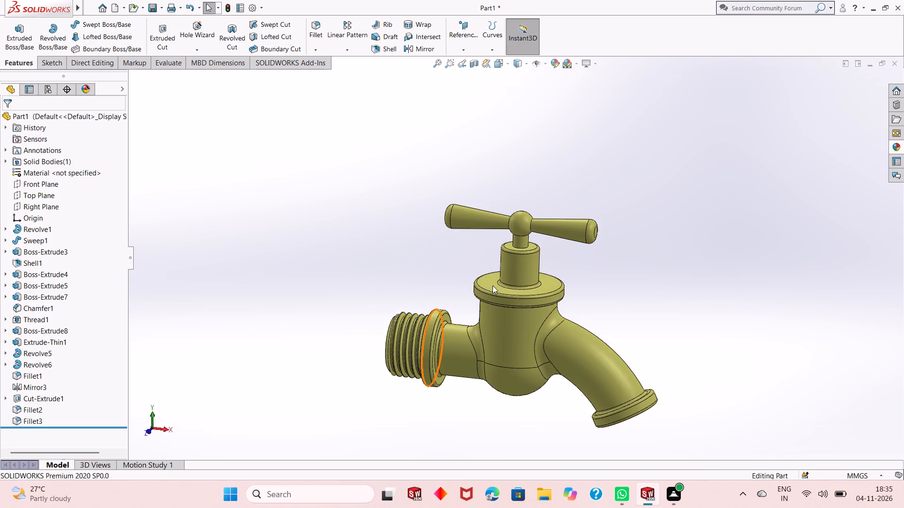
{"action": "scroll", "coordinate": [544, 238], "scroll_direction": "down", "scroll_amount": 3}
{"action": "scroll", "coordinate": [490, 348], "scroll_direction": "up", "scroll_amount": 2}
{"action": "scroll", "coordinate": [500, 378], "scroll_direction": "down", "scroll_amount": 2}
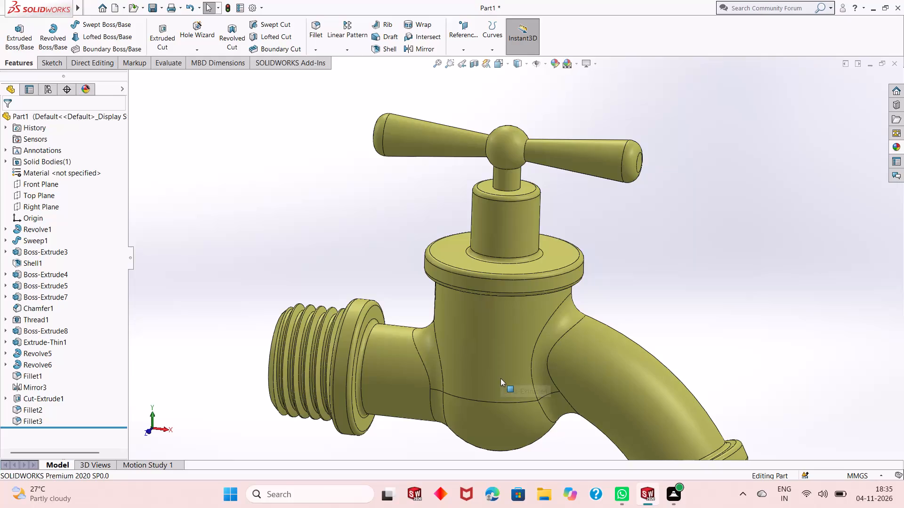
{"action": "scroll", "coordinate": [495, 256], "scroll_direction": "up", "scroll_amount": 1}
{"action": "left_click", "coordinate": [678, 240]}
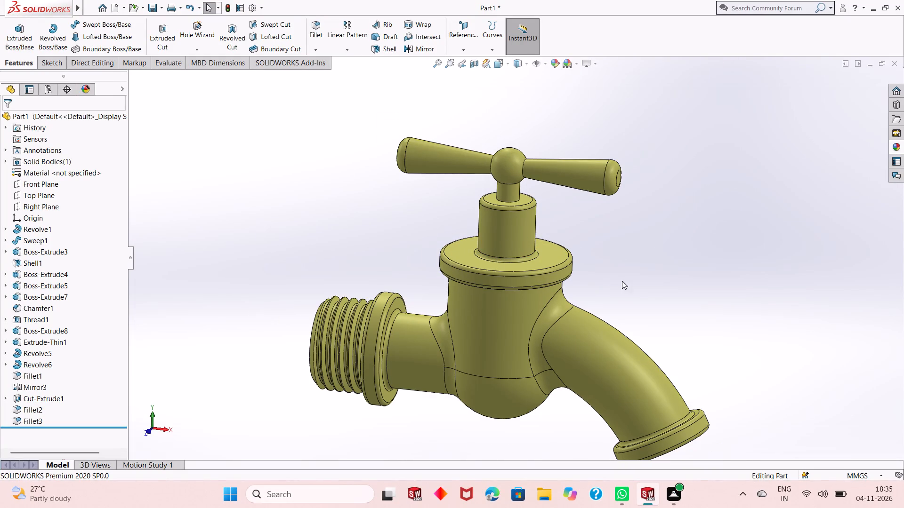
{"action": "scroll", "coordinate": [582, 278], "scroll_direction": "up", "scroll_amount": 1}
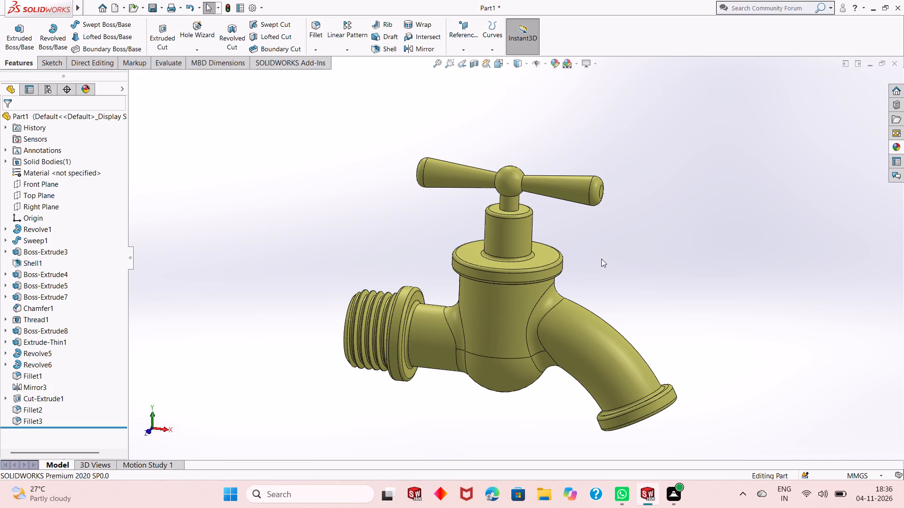
{"action": "scroll", "coordinate": [601, 259], "scroll_direction": "down", "scroll_amount": 1}
{"action": "middle_click_drag", "start_coordinate": [517, 340], "coordinate": [544, 278]}
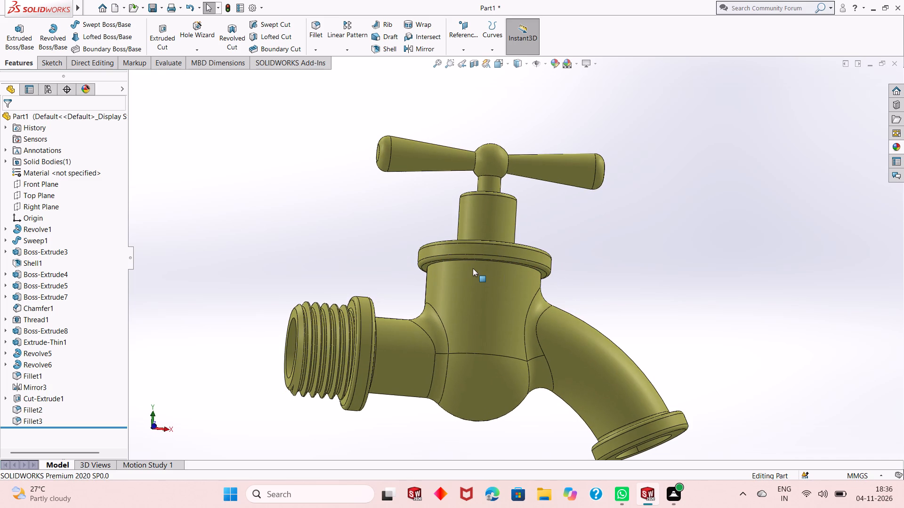
{"action": "middle_click_drag", "start_coordinate": [488, 364], "coordinate": [501, 380]}
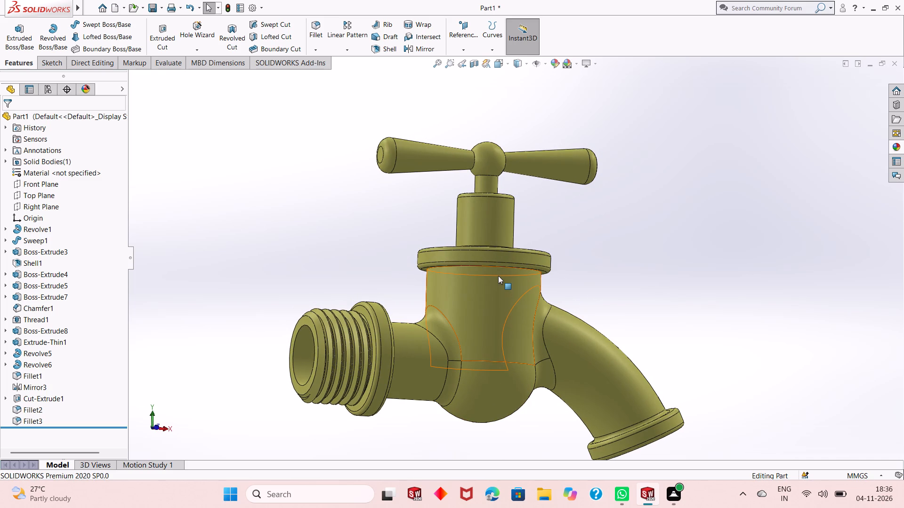
{"action": "middle_click_drag", "start_coordinate": [494, 390], "coordinate": [478, 394]}
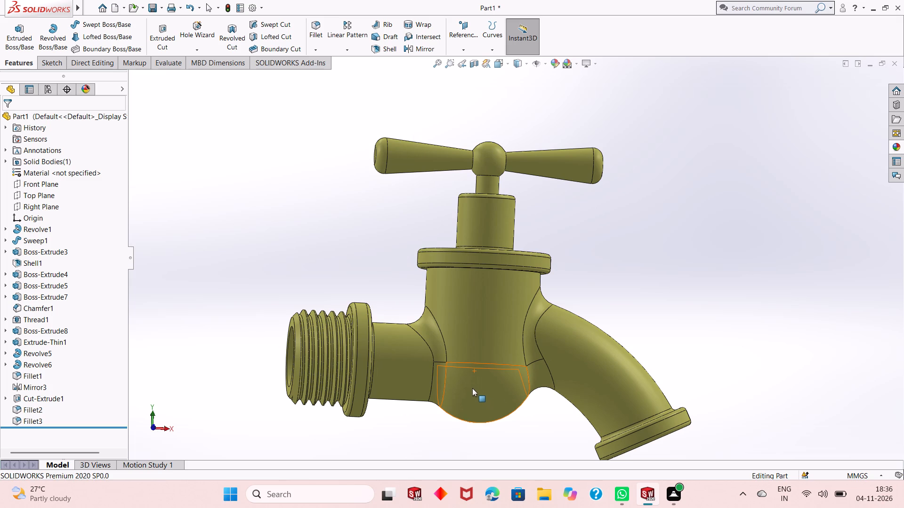
{"action": "scroll", "coordinate": [460, 362], "scroll_direction": "up", "scroll_amount": 1}
{"action": "middle_click_drag", "start_coordinate": [544, 359], "coordinate": [544, 345]}
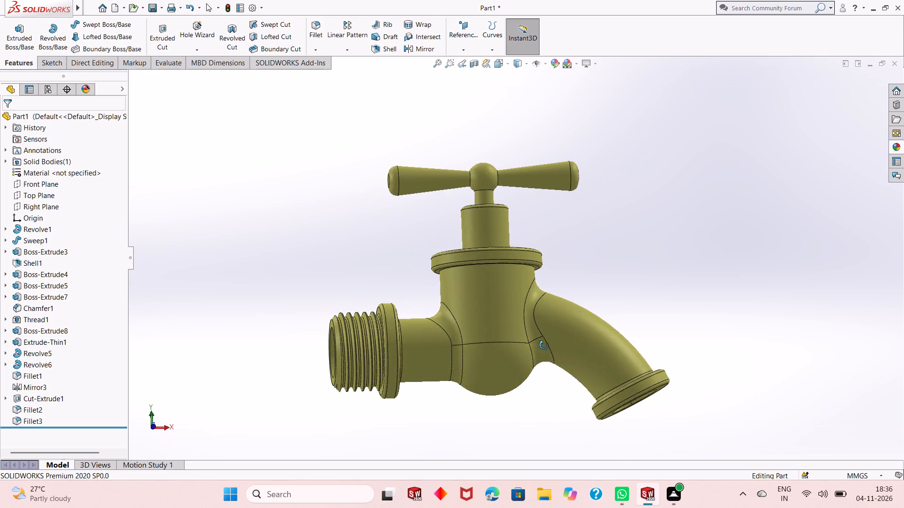
{"action": "middle_click_drag", "start_coordinate": [544, 345], "coordinate": [534, 370]}
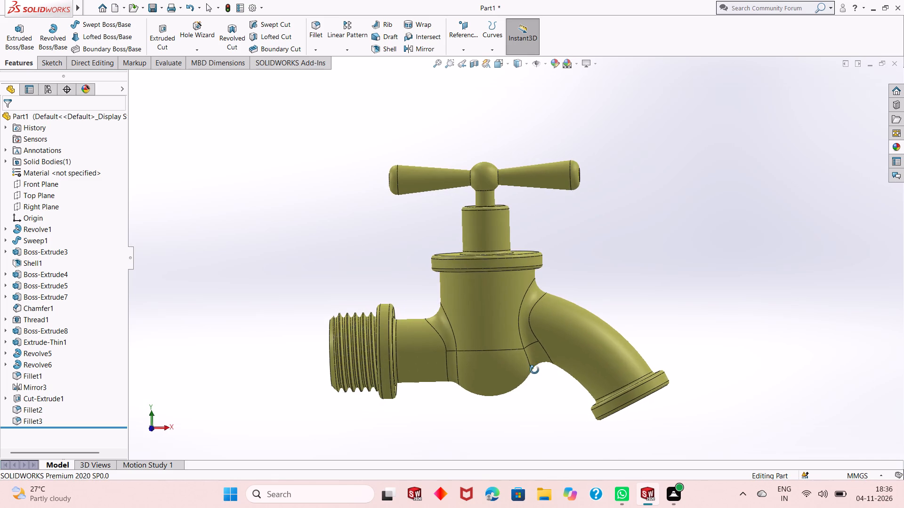
{"action": "middle_click_drag", "start_coordinate": [534, 370], "coordinate": [531, 372]}
Save the part as "water tap" in the Dp SolidWorks folder.
{"action": "key", "text": "ctrl+s"}
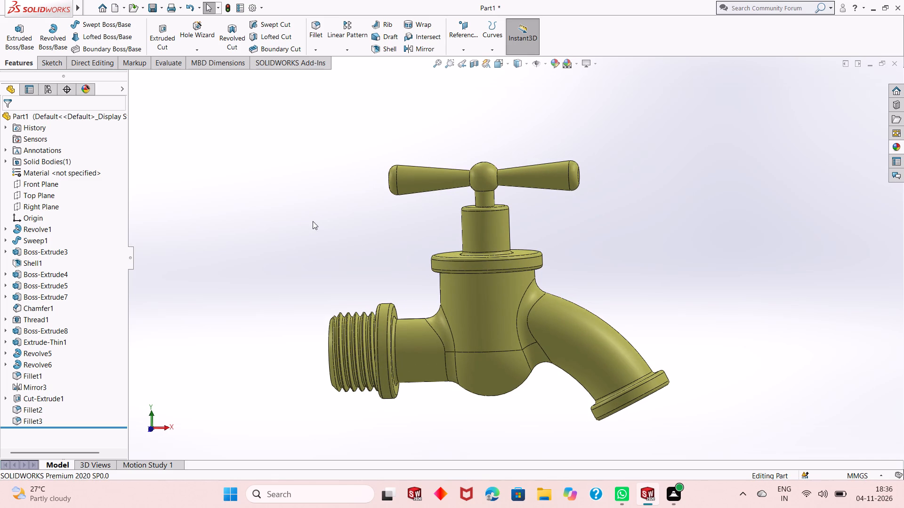
{"action": "type", "text": "water"}
{"action": "key", "text": "space"}
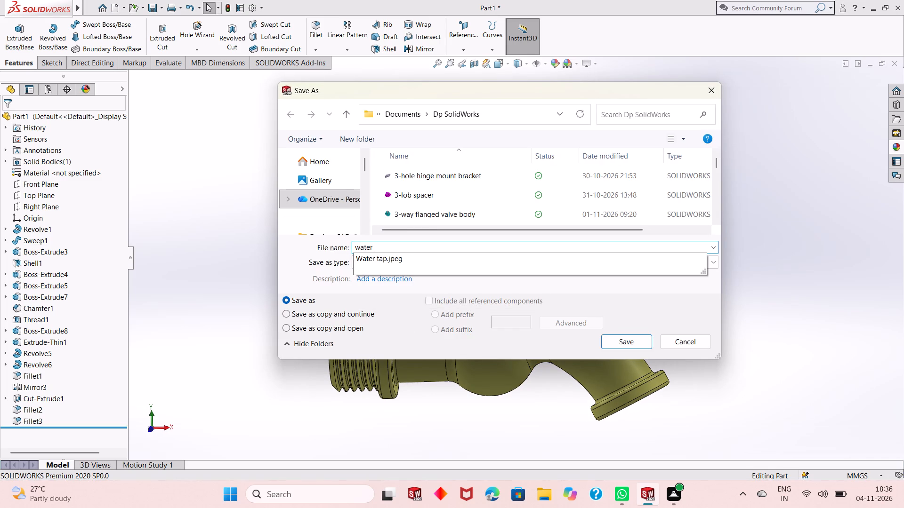
{"action": "type", "text": "ta"}
{"action": "key", "text": "p"}
{"action": "key", "text": "Return"}
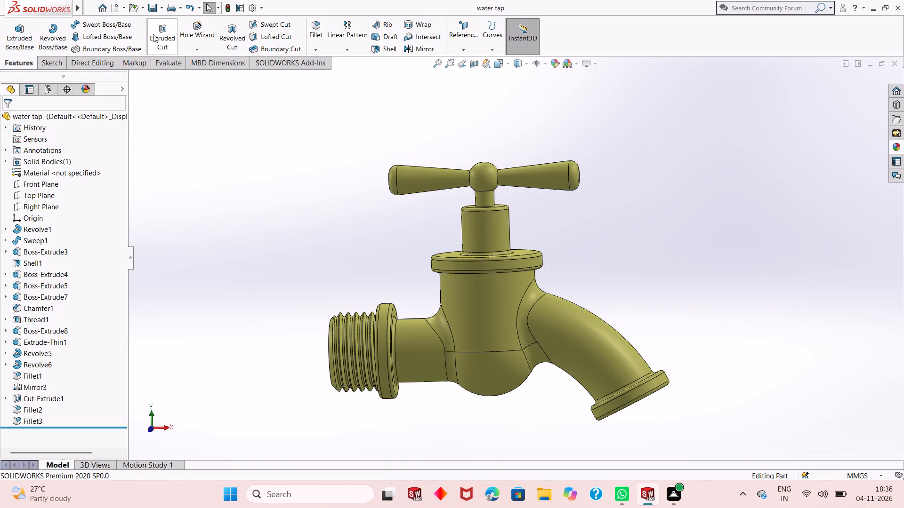
Save a PDF copy of the model as "water tap" in the Dp SolidWorks folder.
{"action": "left_click", "coordinate": [159, 6]}
{"action": "left_click", "coordinate": [171, 33]}
{"action": "left_click", "coordinate": [462, 262]}
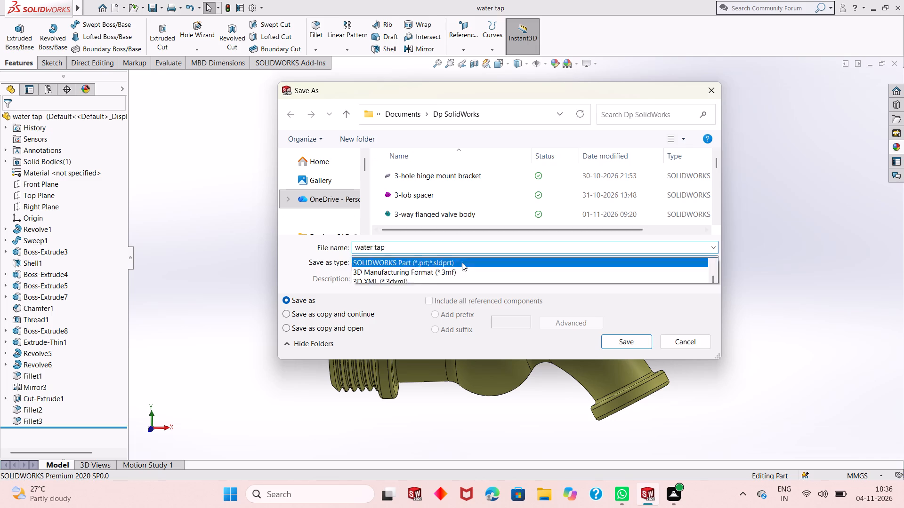
{"action": "left_click", "coordinate": [506, 71]}
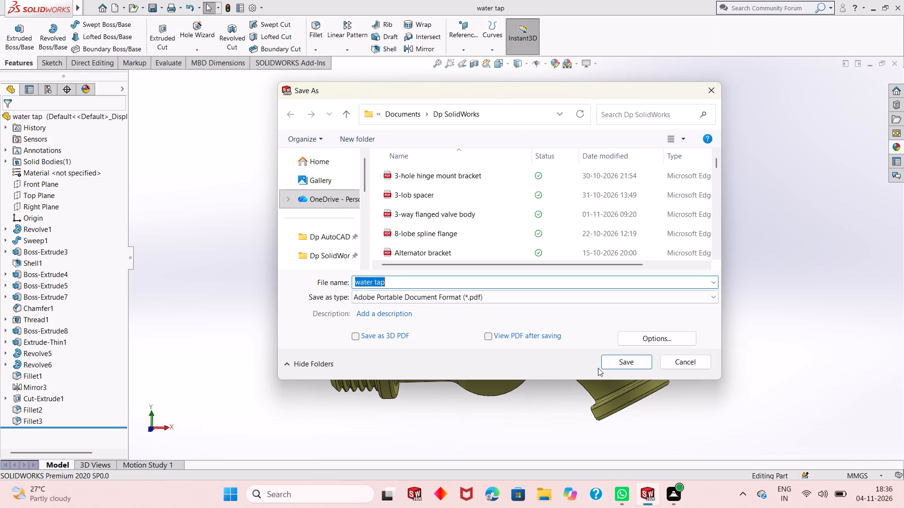
{"action": "left_click", "coordinate": [616, 365]}
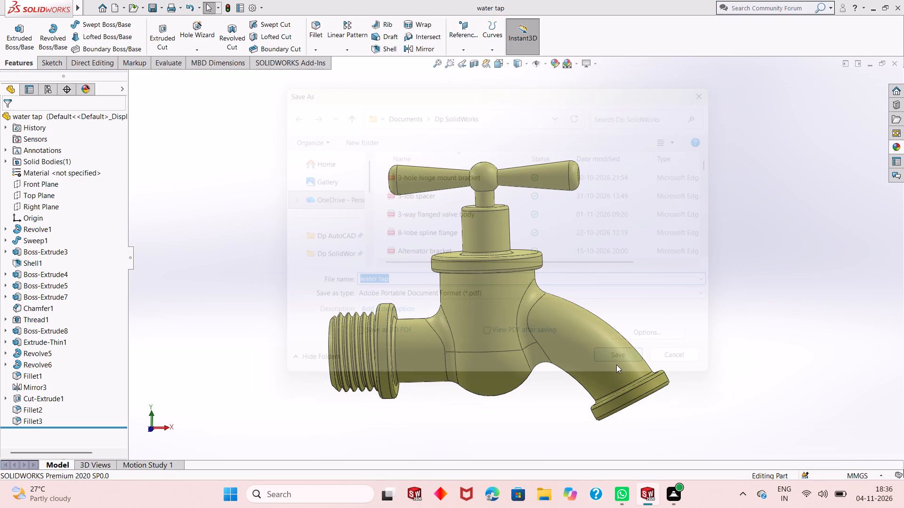